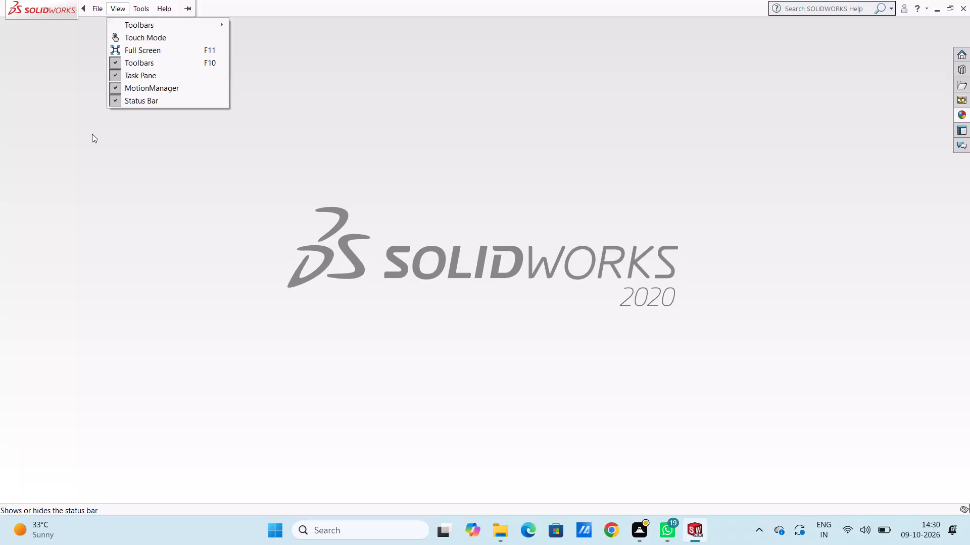
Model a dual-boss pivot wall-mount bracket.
Create a new part document.
click(92, 134)
click(123, 10)
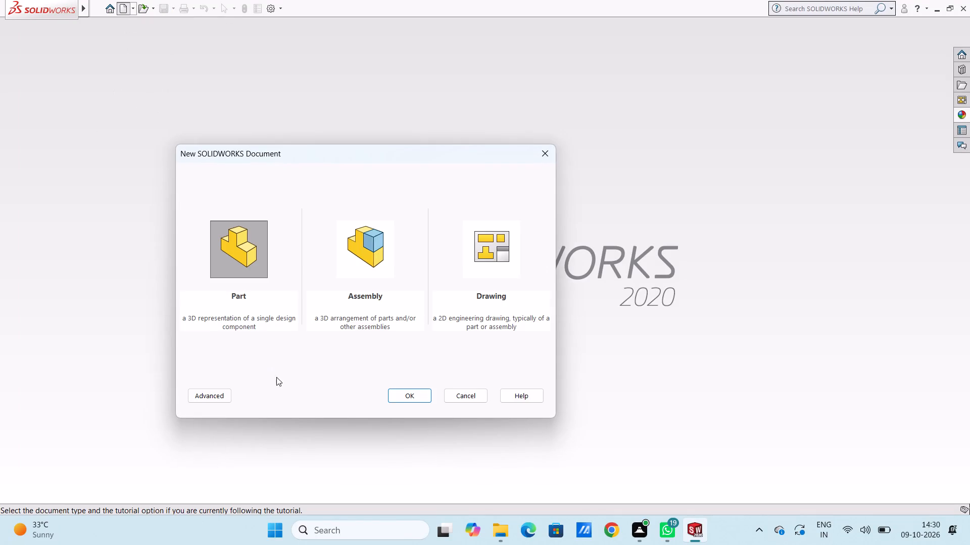
click(395, 394)
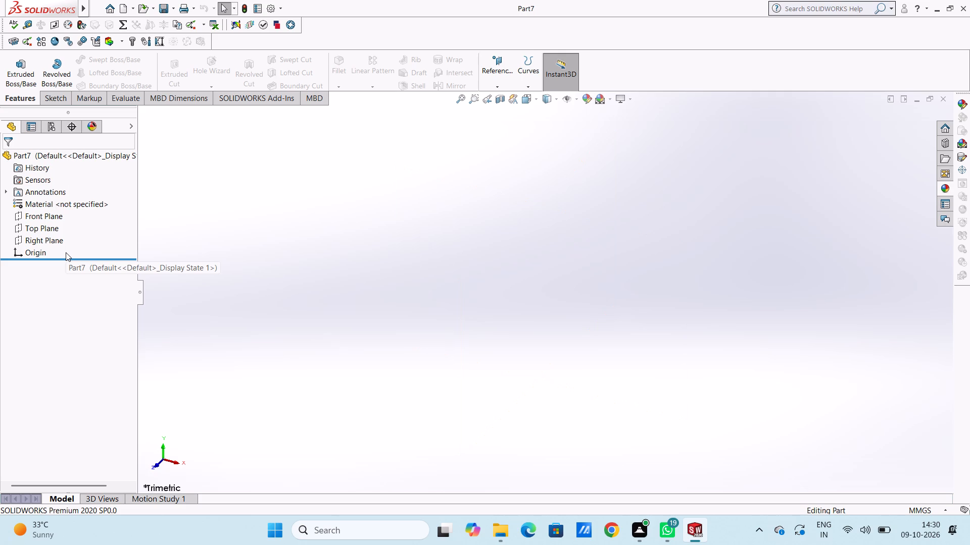
Open a sketch on the Top Plane and draw two concentric circles at the origin, about 32 mm and 16 mm in radius.
click(48, 225)
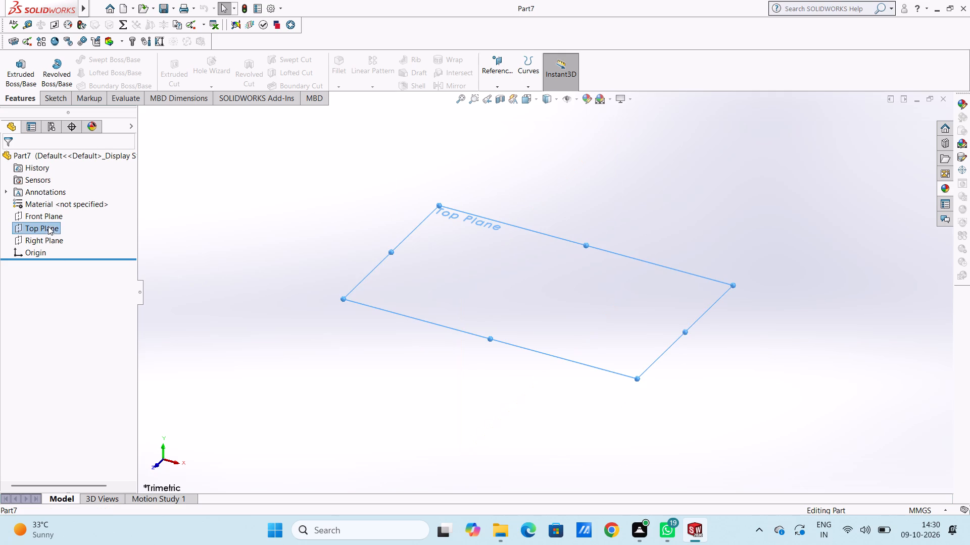
click(56, 212)
click(212, 225)
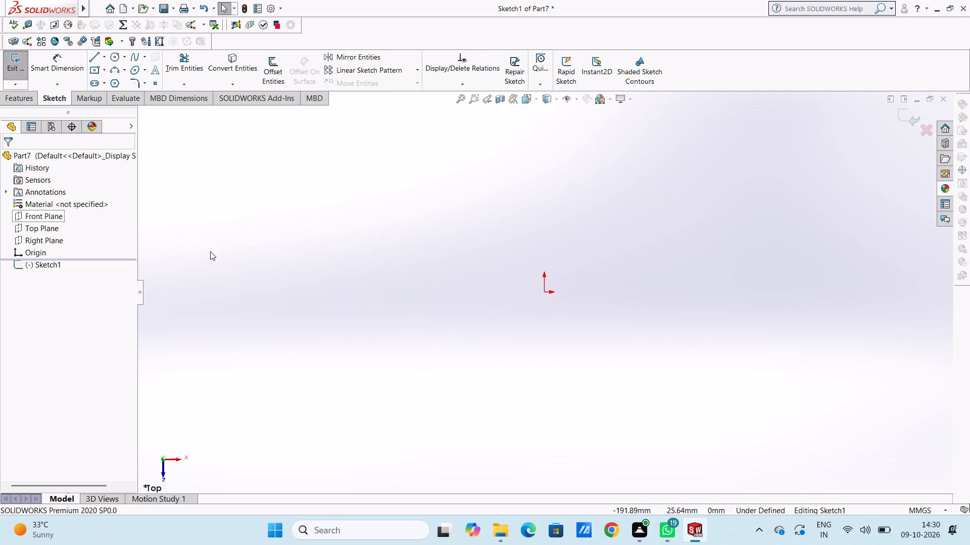
click(111, 55)
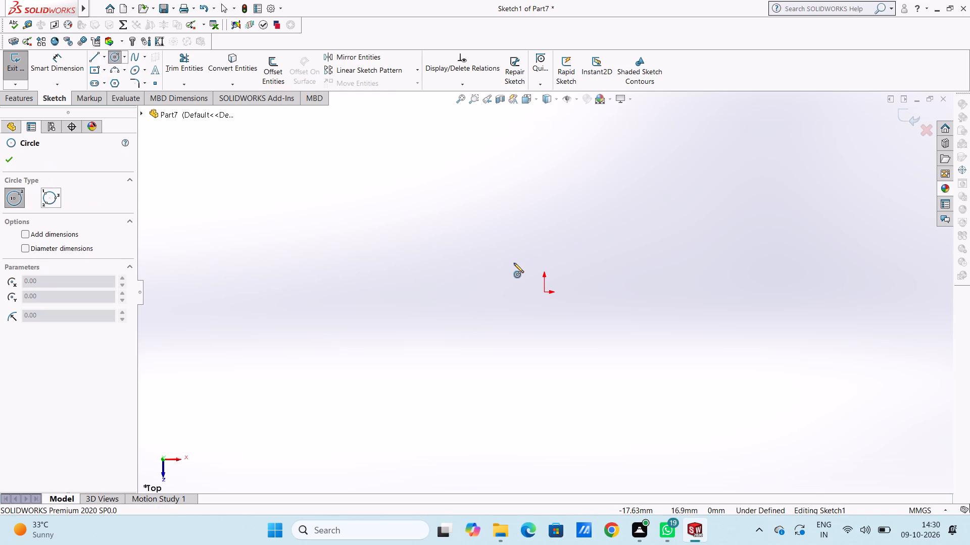
click(543, 293)
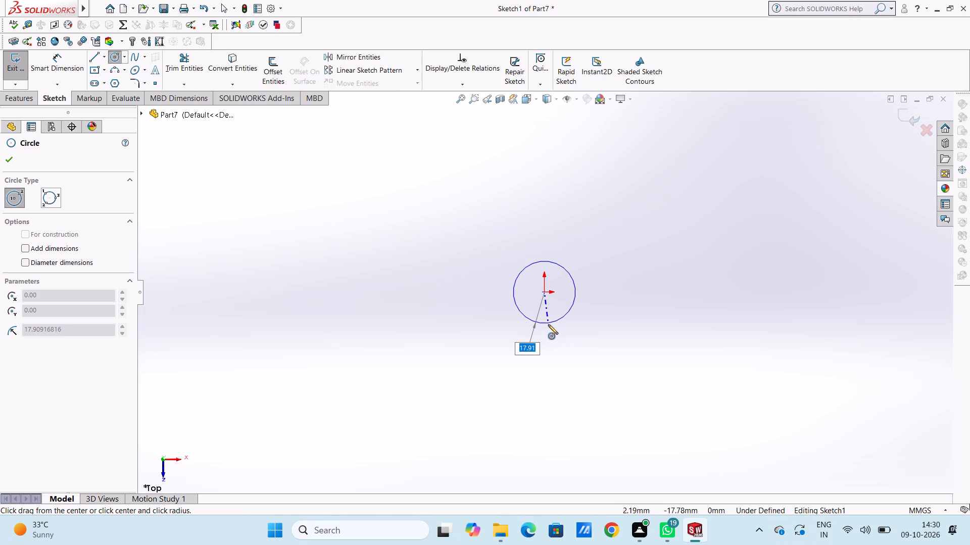
click(557, 347)
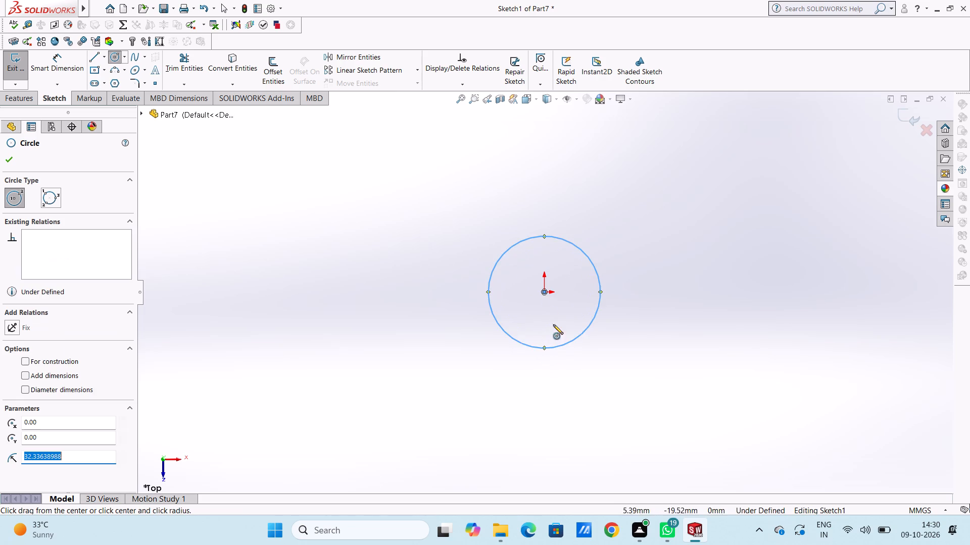
click(544, 291)
click(552, 319)
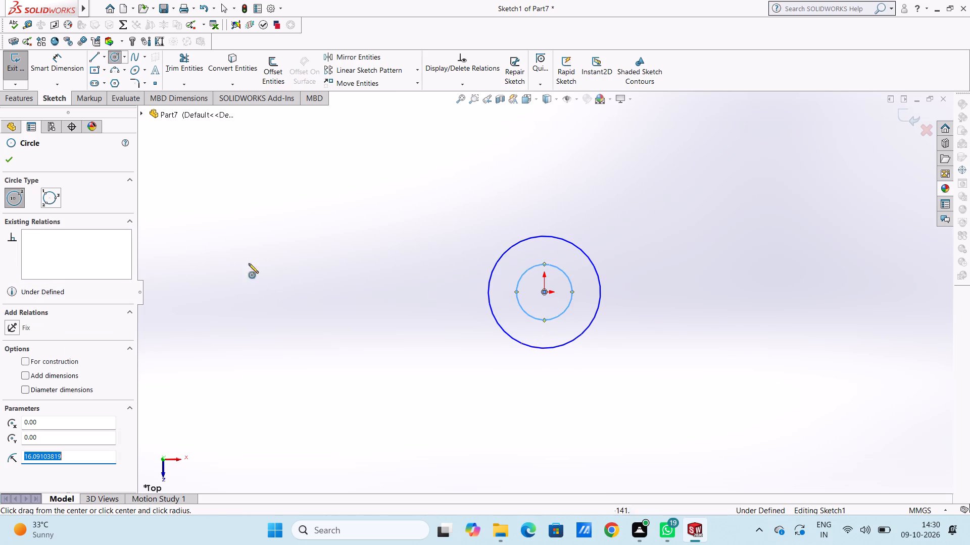
click(14, 162)
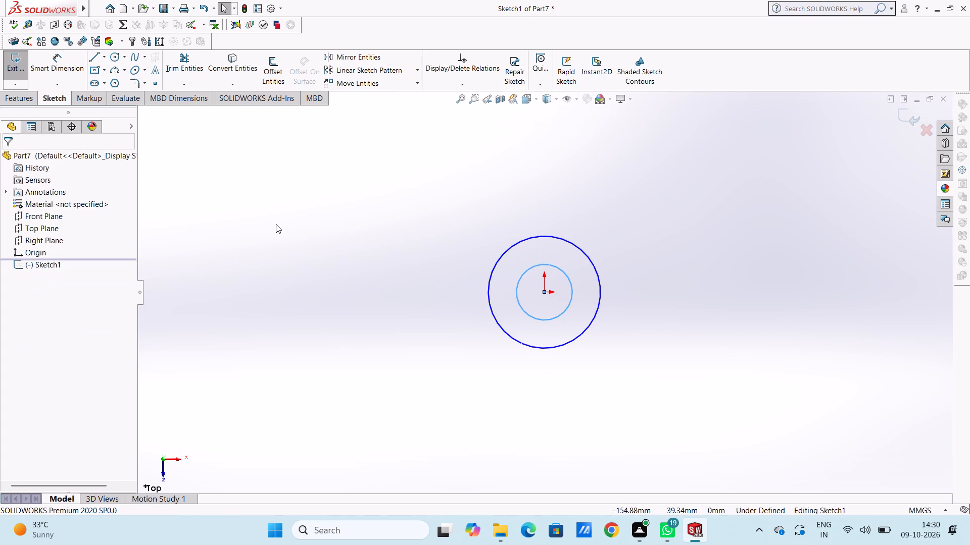
Dimension the outer circle's diameter to 32 mm.
key(ctrl+7)
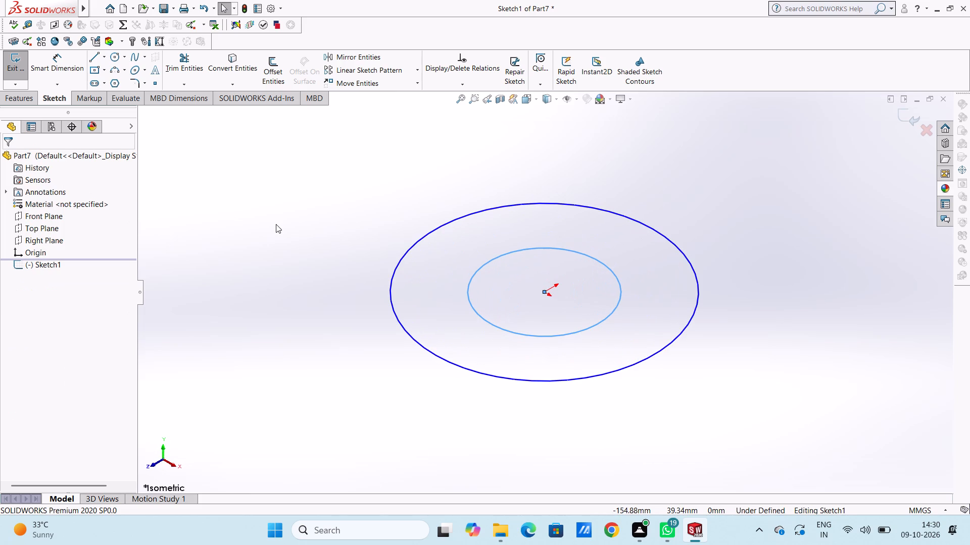
key(ctrl+5)
scroll(276, 224, up, 5)
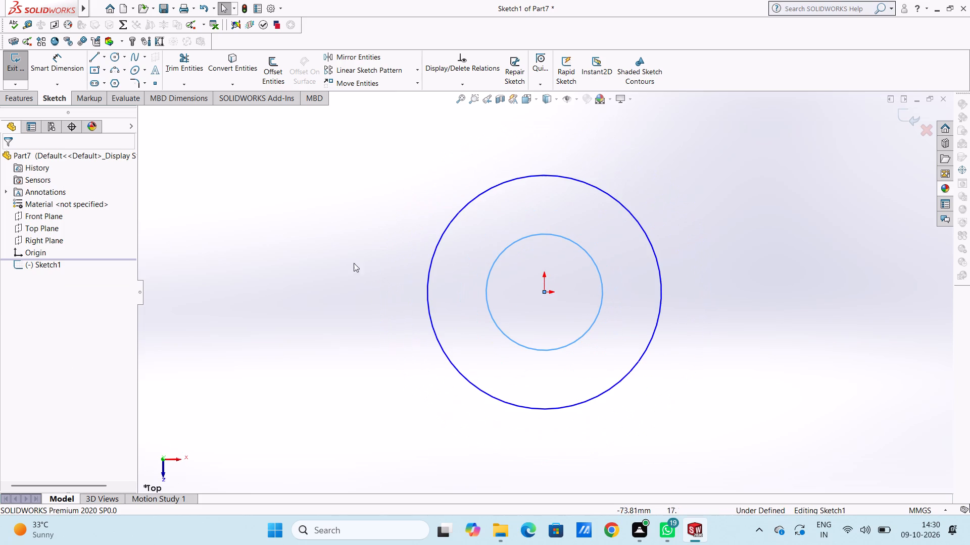
click(70, 66)
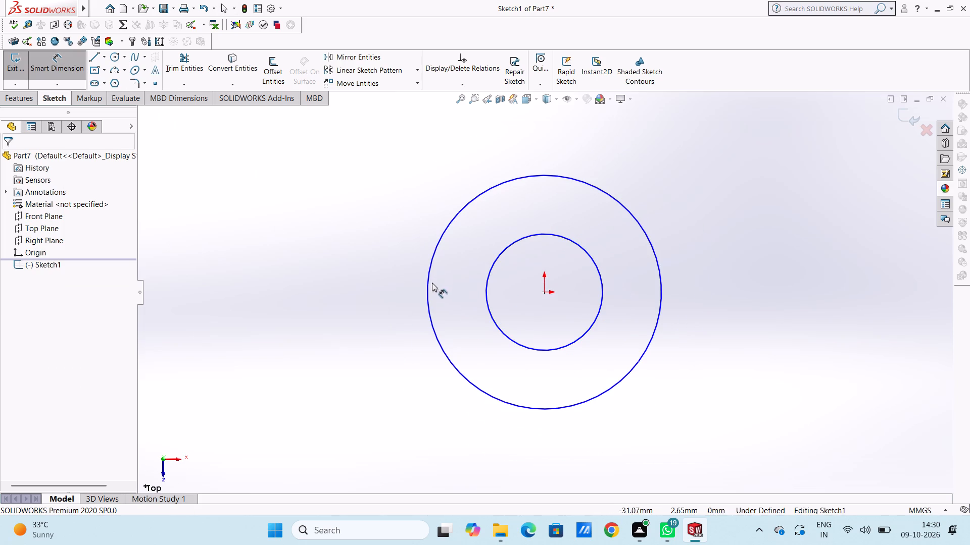
click(429, 286)
scroll(376, 386, up, 3)
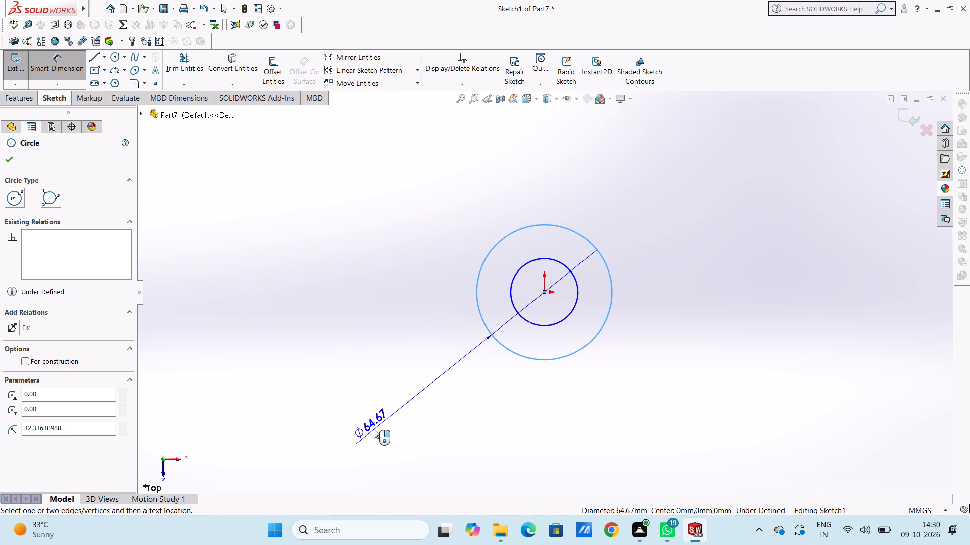
click(374, 429)
text(32)
key(Return)
click(353, 340)
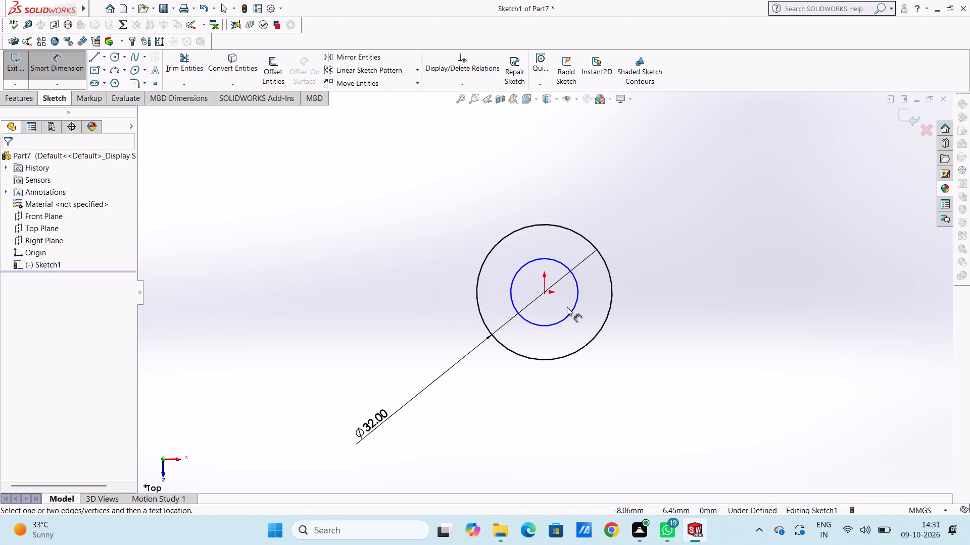
Dimension the inner circle's diameter to 17 mm.
click(563, 318)
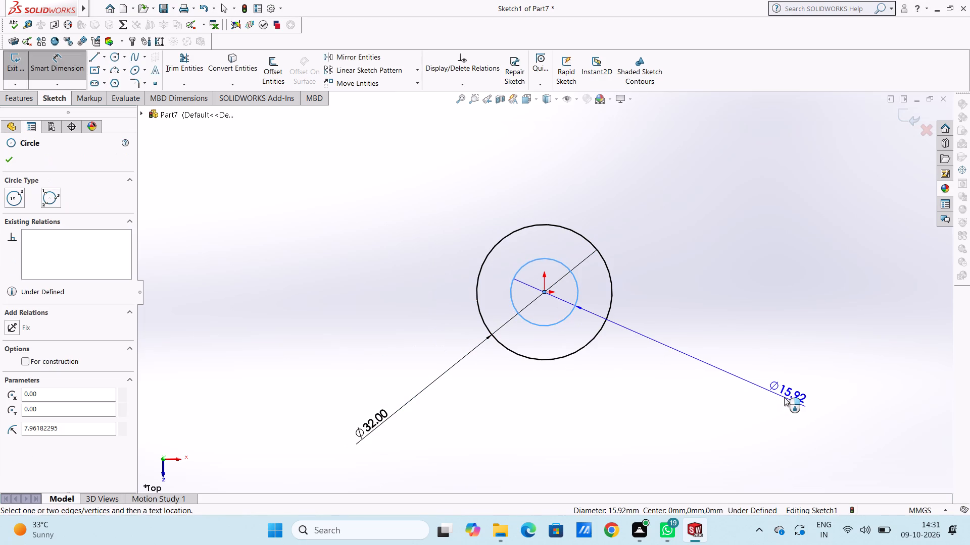
click(785, 397)
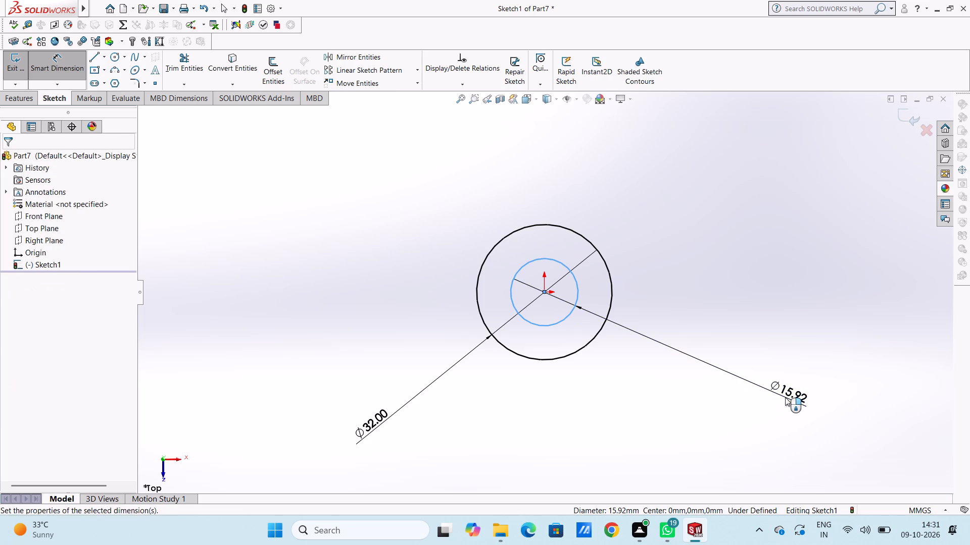
text(17)
key(Return)
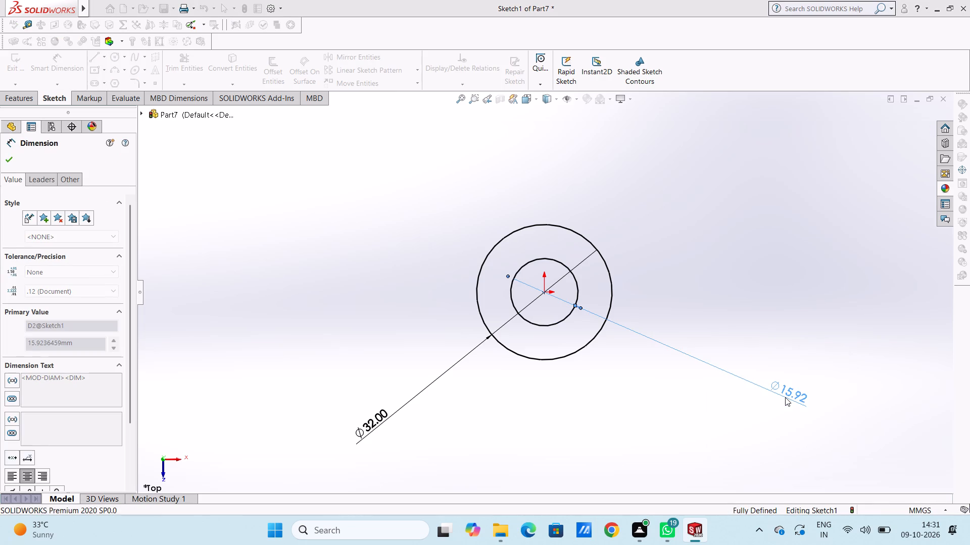
click(774, 322)
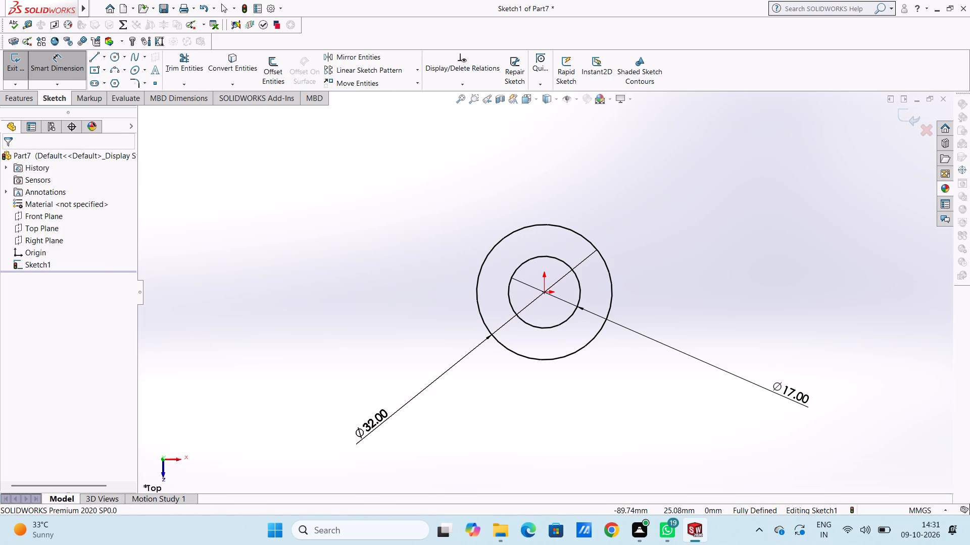
Draw an 18 mm vertical line from the origin down past the outer circle.
click(98, 61)
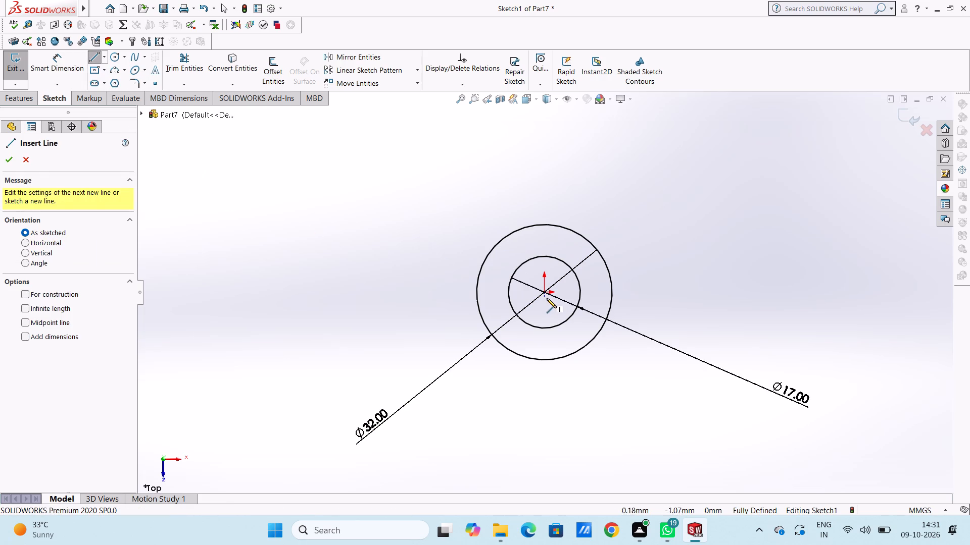
click(545, 295)
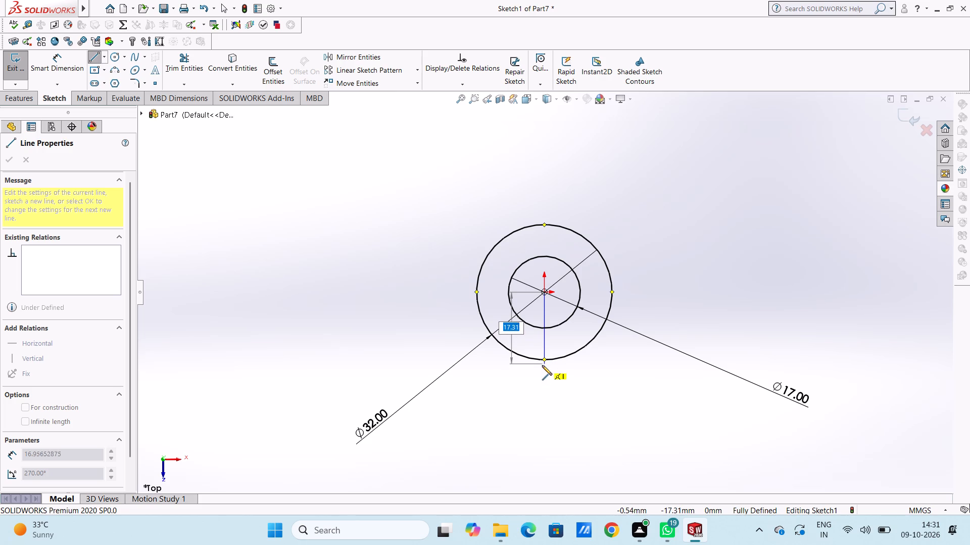
text(18)
key(Return)
key(Escape)
key(Escape)
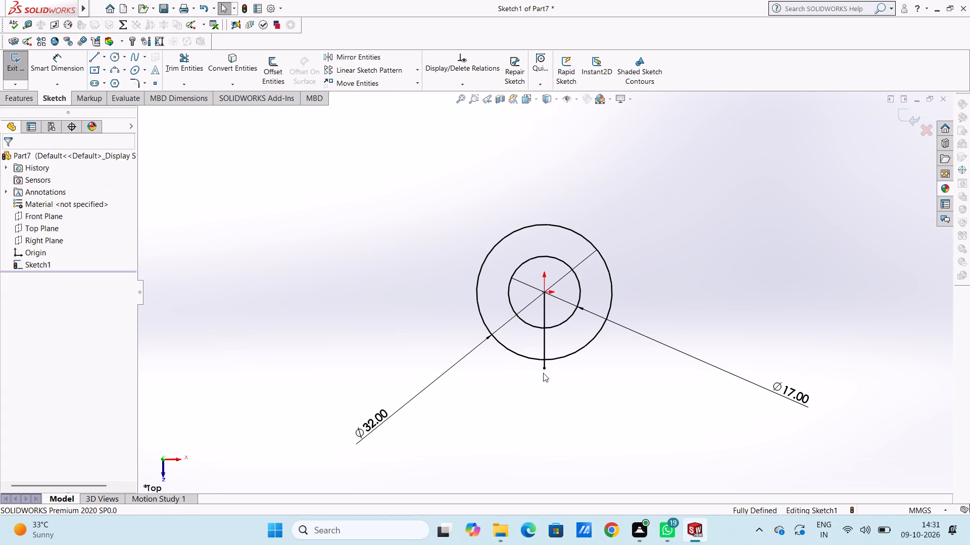
Offset the vertical line 5 mm bi-directionally, with dimensions added.
click(276, 73)
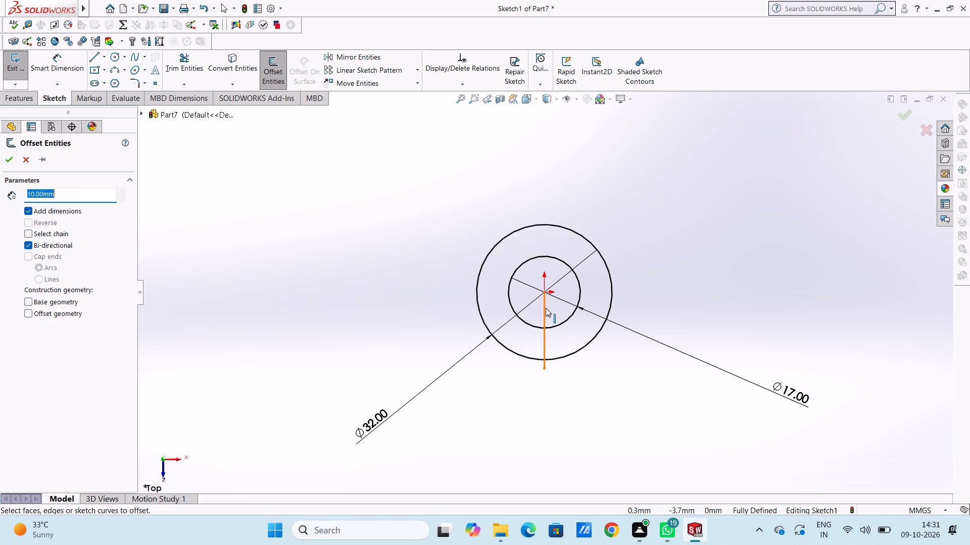
click(546, 308)
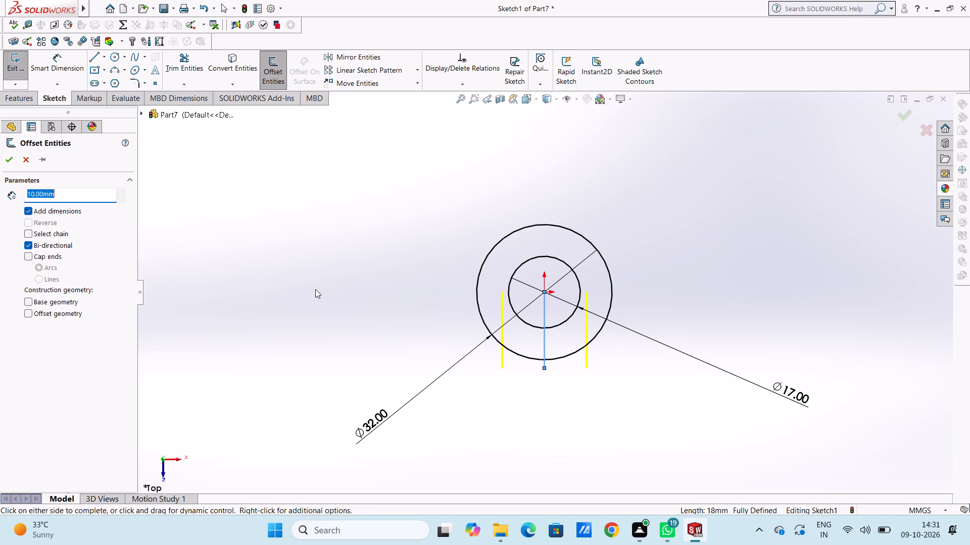
key(5)
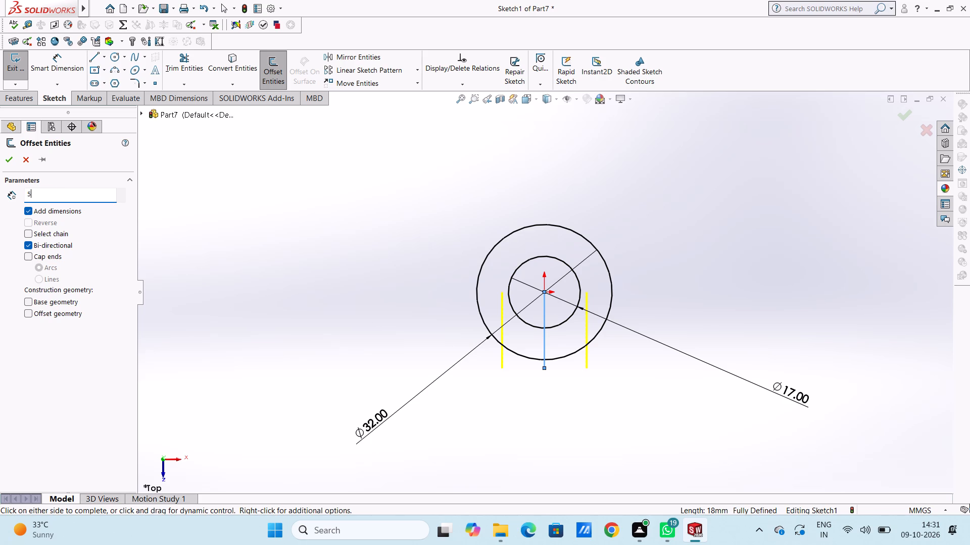
key(Return)
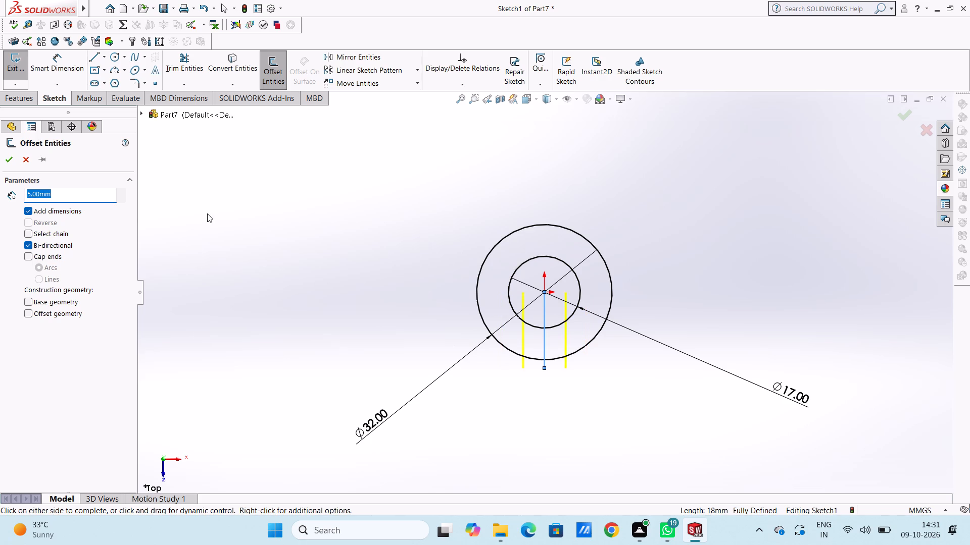
click(12, 165)
click(159, 218)
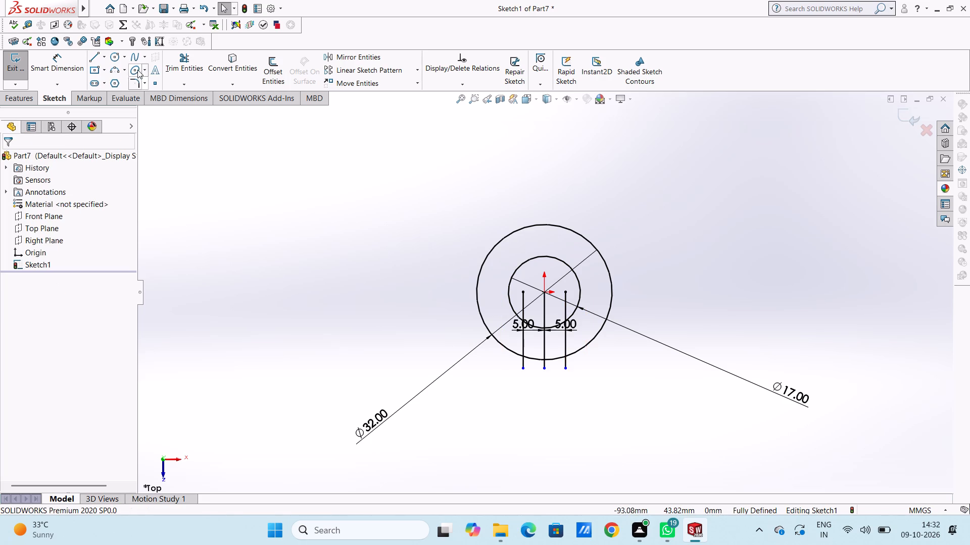
Connect the lower ends of the two offset lines with a horizontal line.
click(97, 57)
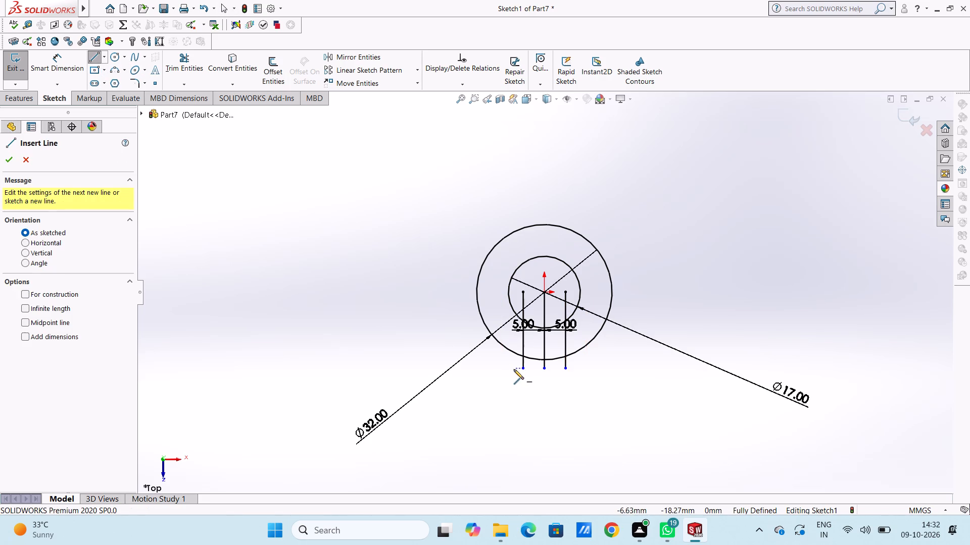
click(520, 369)
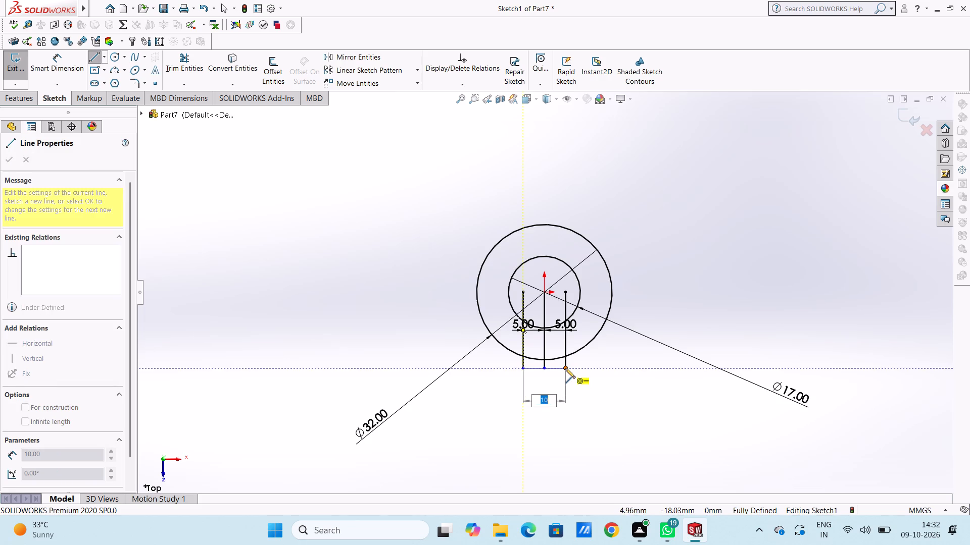
click(565, 368)
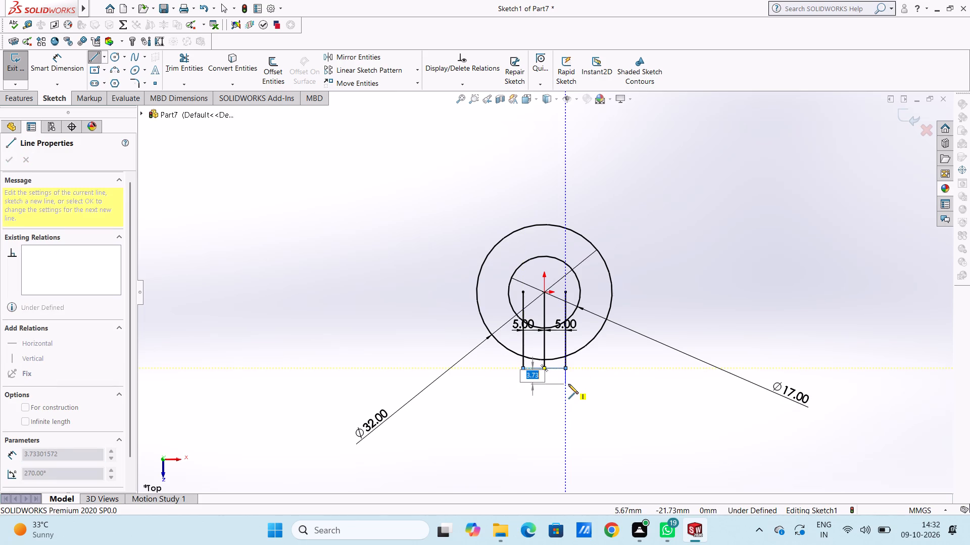
key(Escape)
key(Escape)
key(Escape)
Delete the vertical centre line between the two offset lines.
click(544, 344)
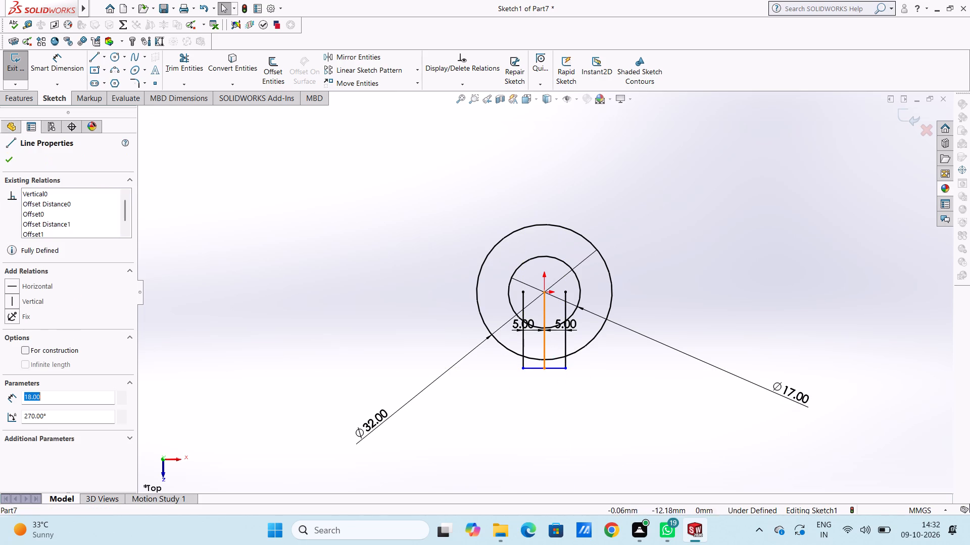
key(Delete)
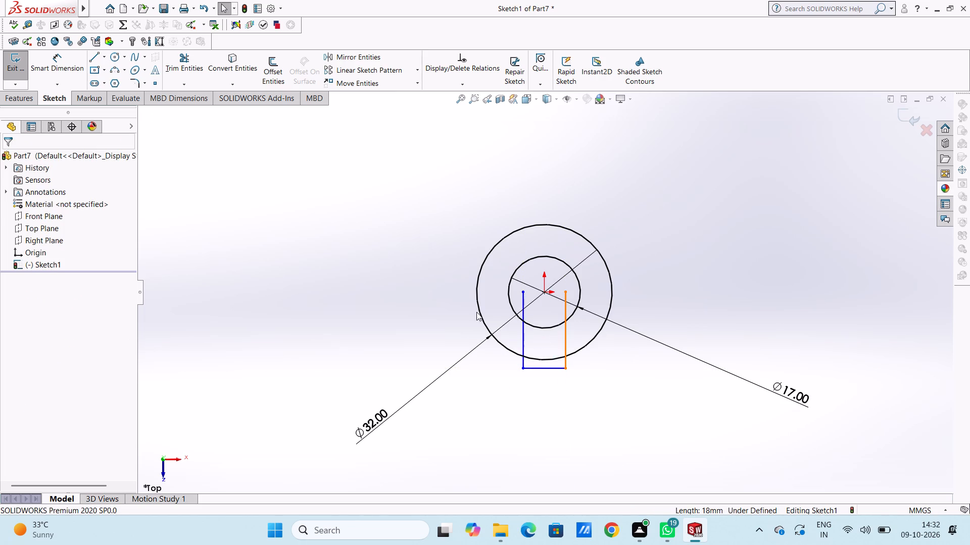
Trim away the portions of the two vertical lines that lie inside the 17 mm circle.
click(189, 66)
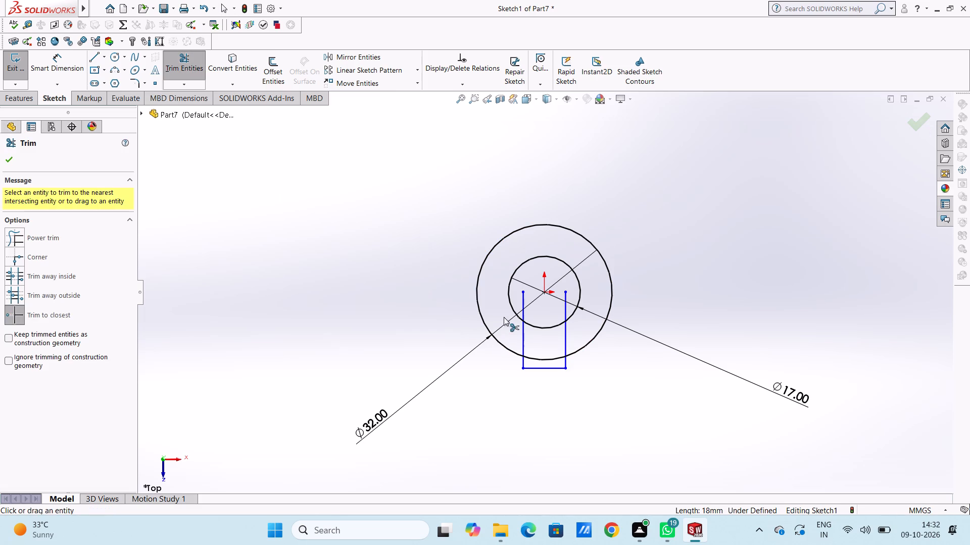
click(522, 301)
click(565, 305)
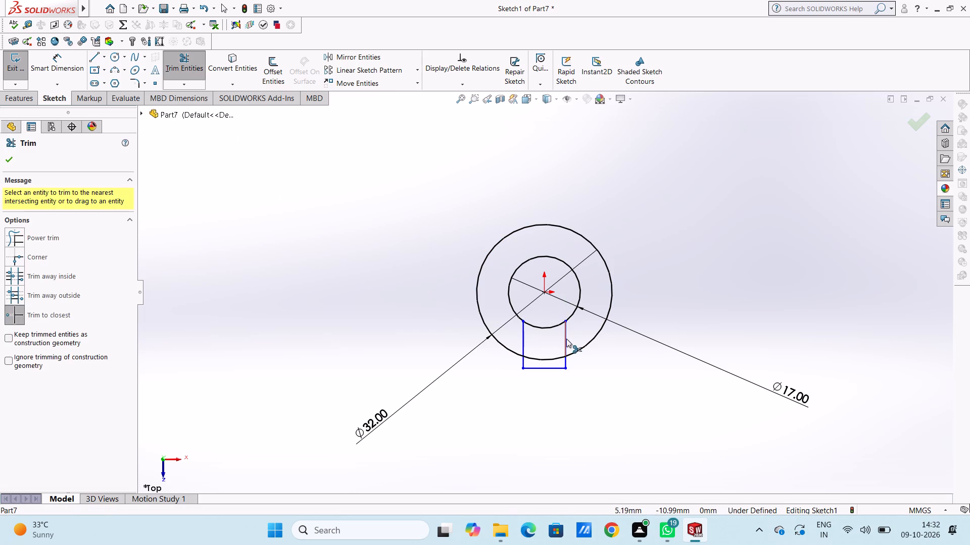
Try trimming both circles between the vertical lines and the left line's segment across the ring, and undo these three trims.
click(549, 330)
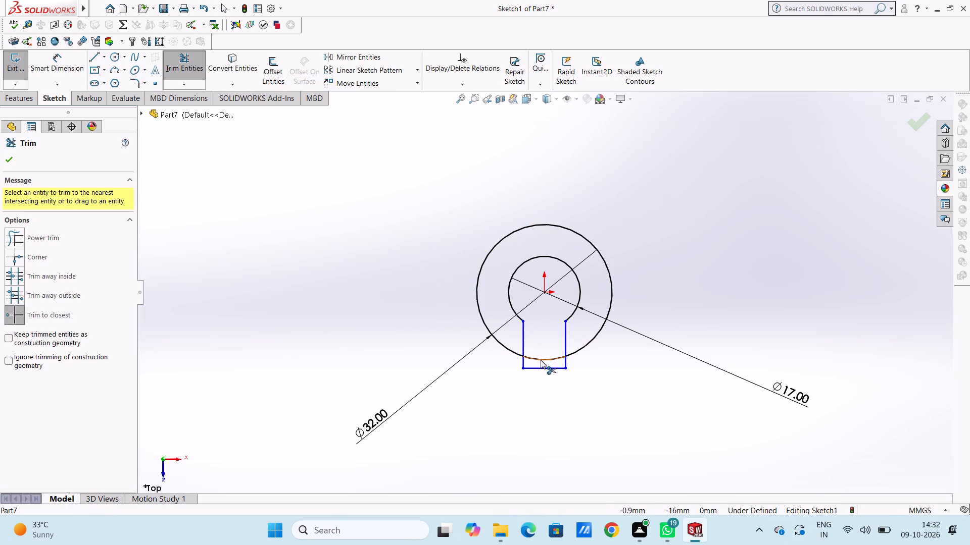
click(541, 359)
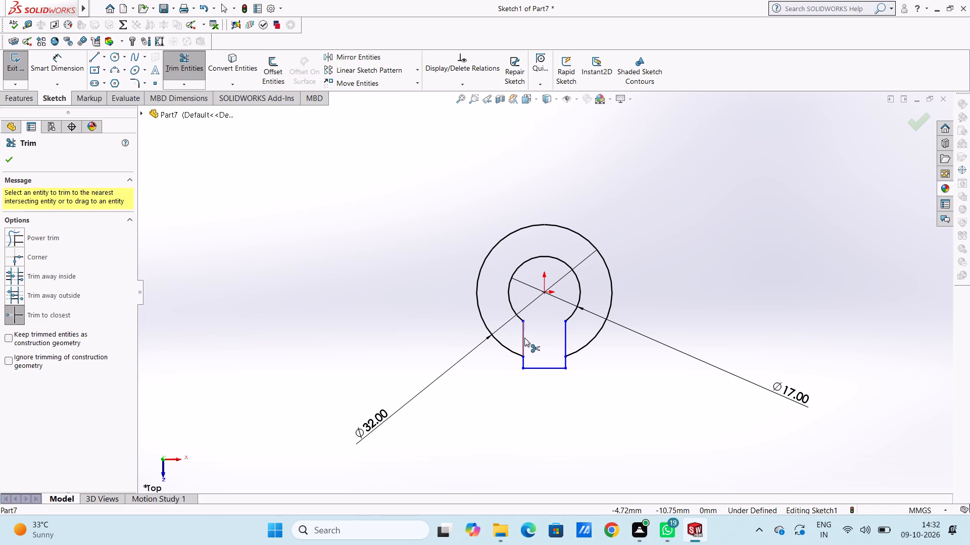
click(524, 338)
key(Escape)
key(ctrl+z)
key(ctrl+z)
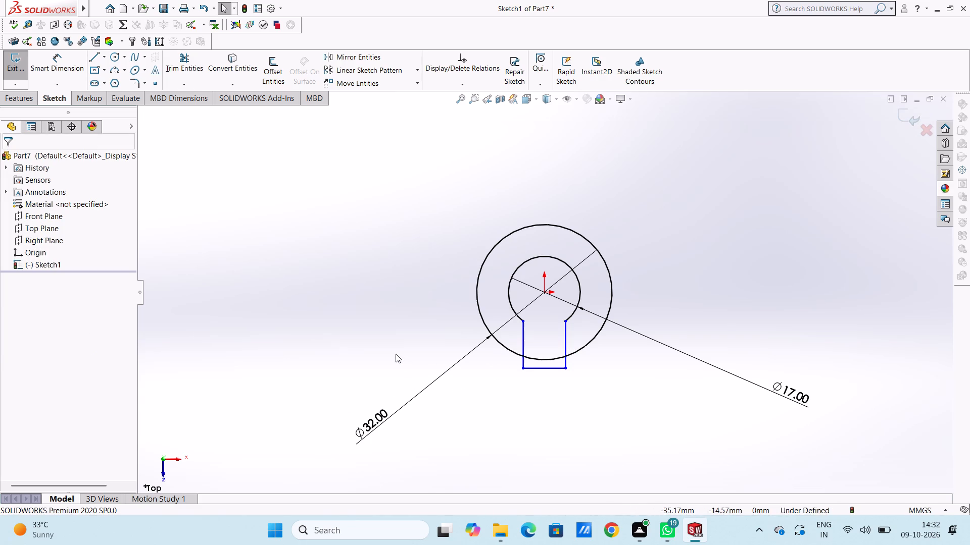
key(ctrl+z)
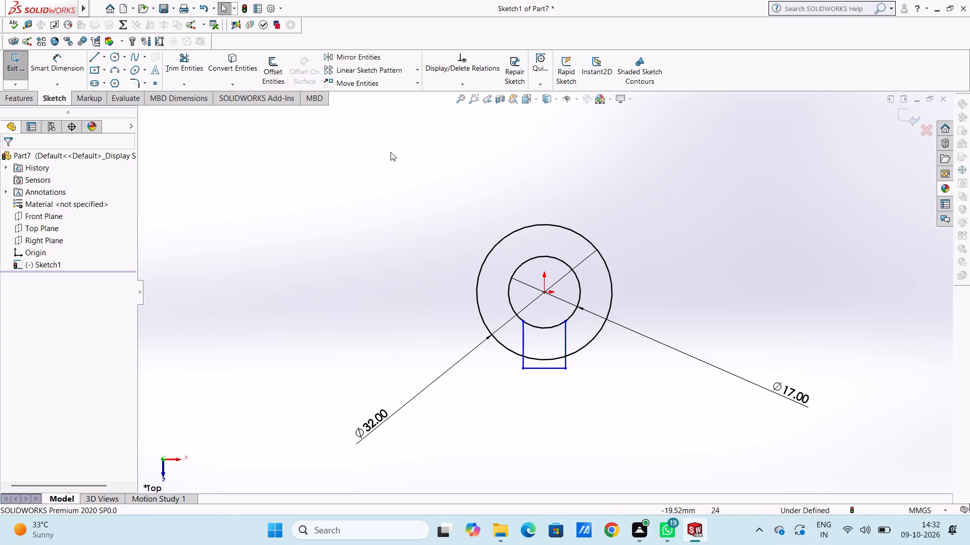
Trim both vertical line segments inside the ring and the outer circle's arc between them, leaving a tab on the outer edge.
click(188, 63)
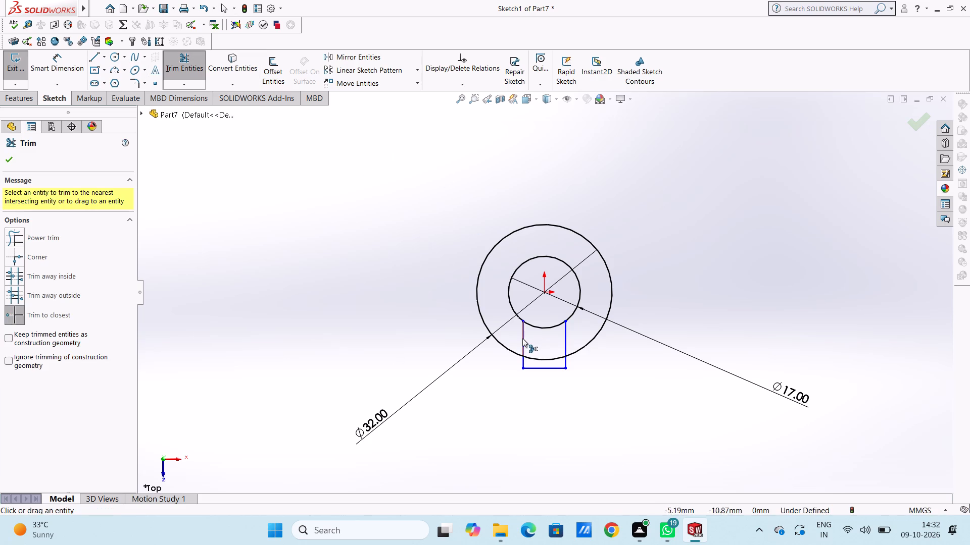
click(524, 338)
click(565, 340)
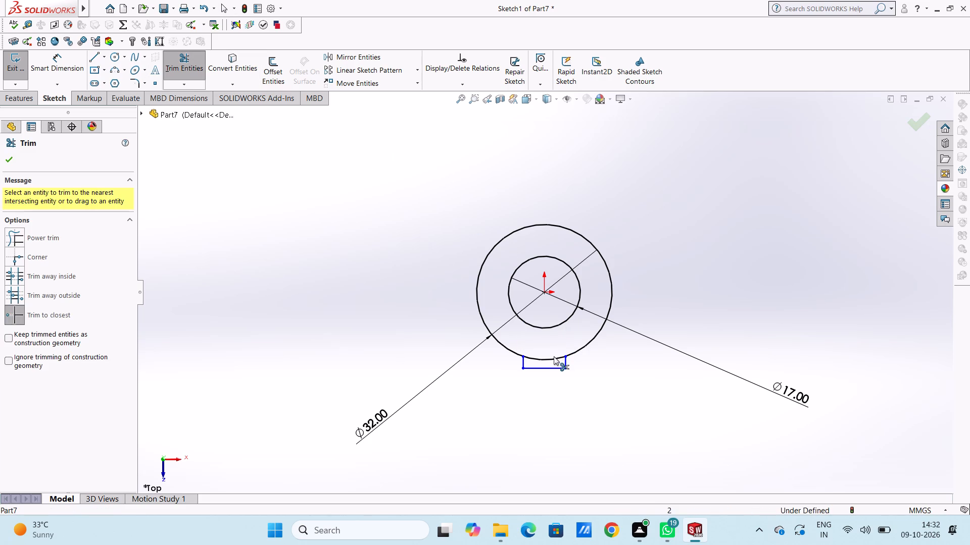
click(554, 357)
click(10, 168)
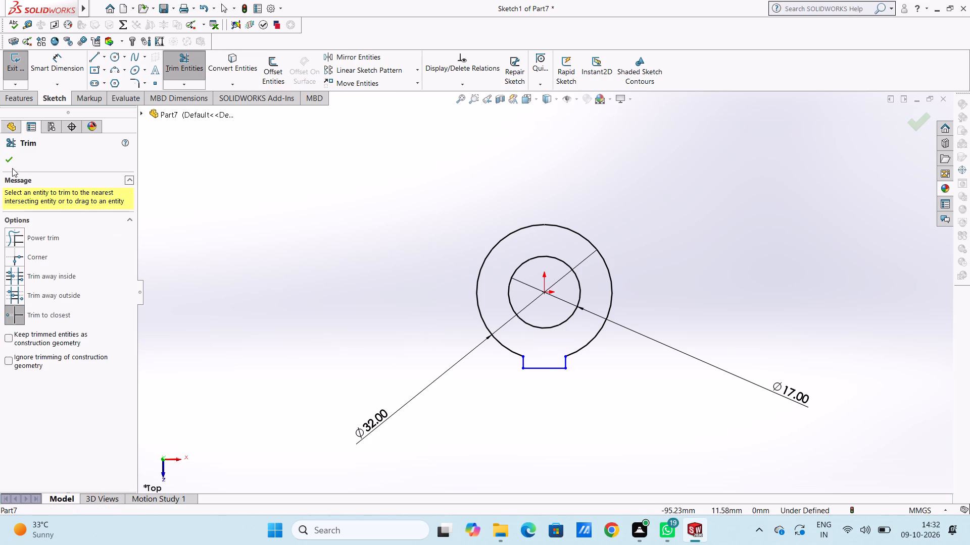
click(6, 161)
Dimension the tab's left side line 5 mm horizontally from the origin.
click(62, 64)
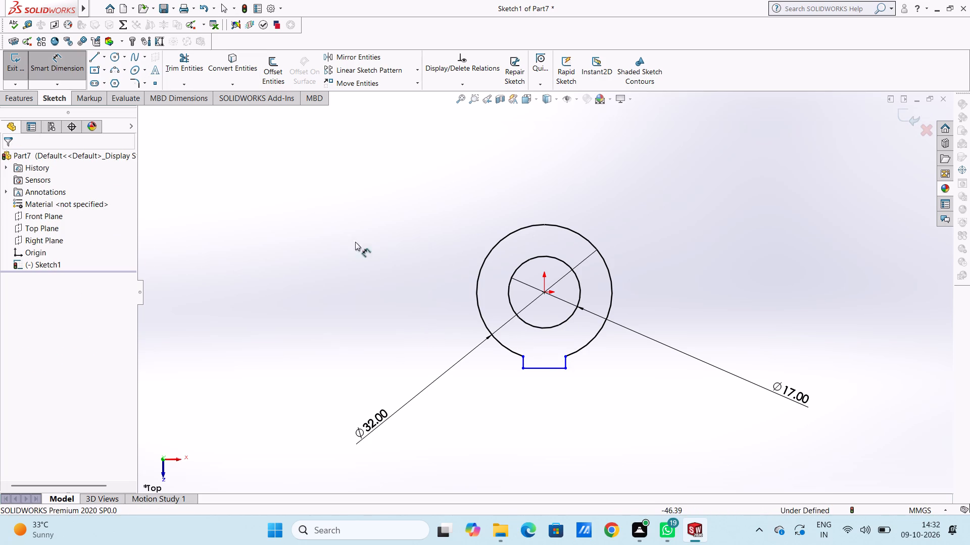
click(523, 362)
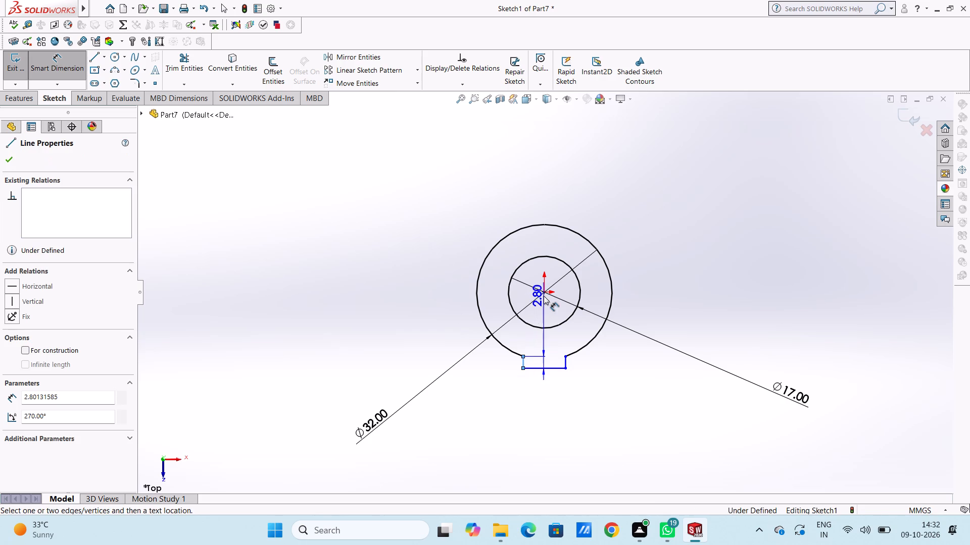
click(545, 295)
click(448, 149)
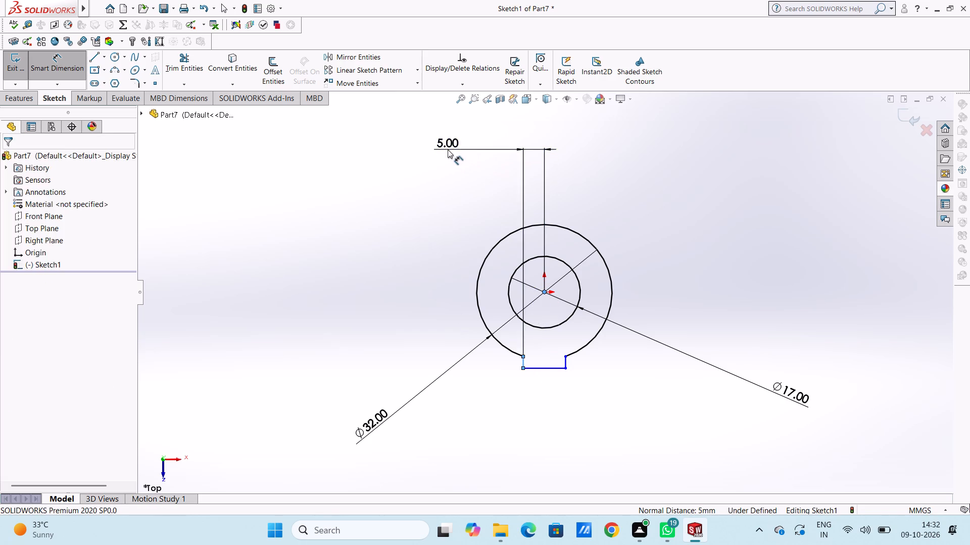
click(404, 137)
click(364, 162)
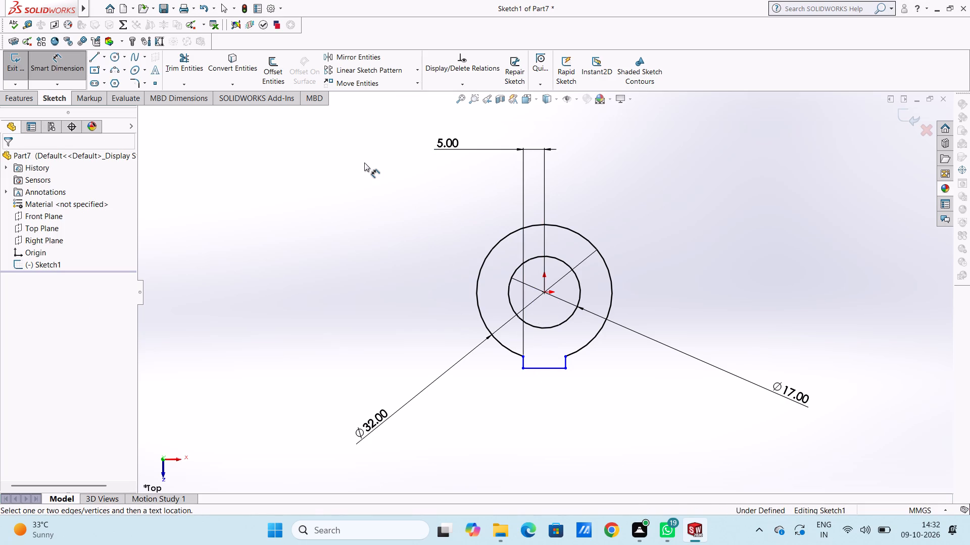
Dimension the tab's bottom line 18 mm vertically from the origin.
click(546, 293)
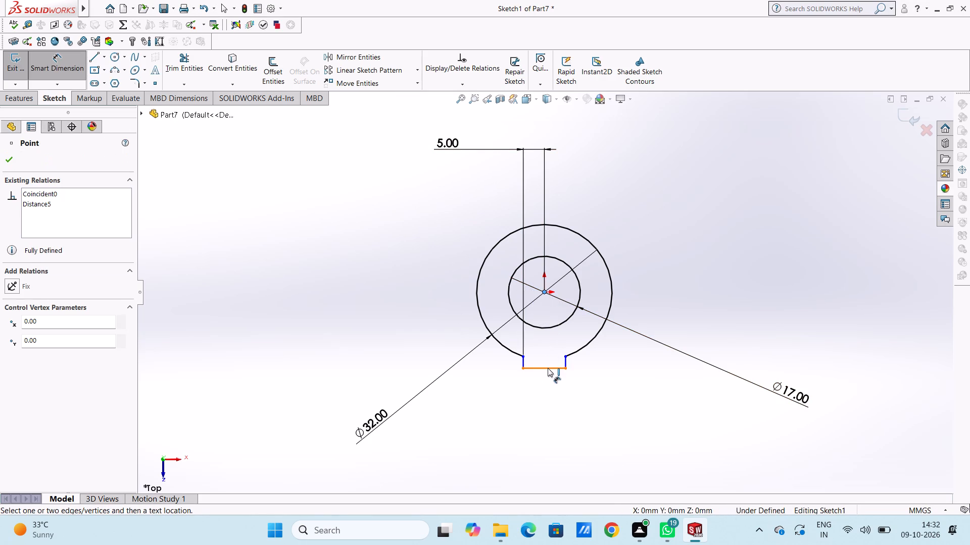
click(548, 368)
click(890, 380)
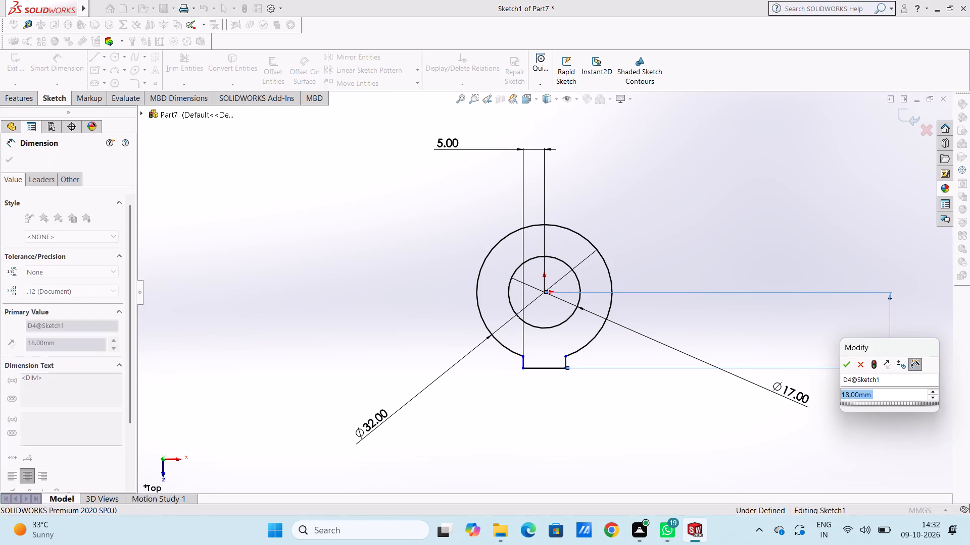
click(844, 362)
click(770, 328)
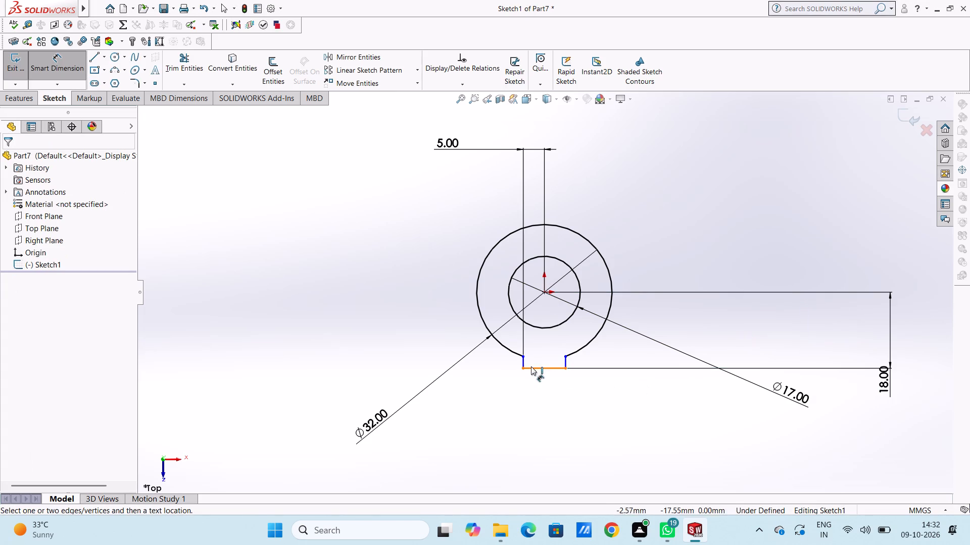
Dimension the length of the tab's bottom line as 10 mm.
click(550, 369)
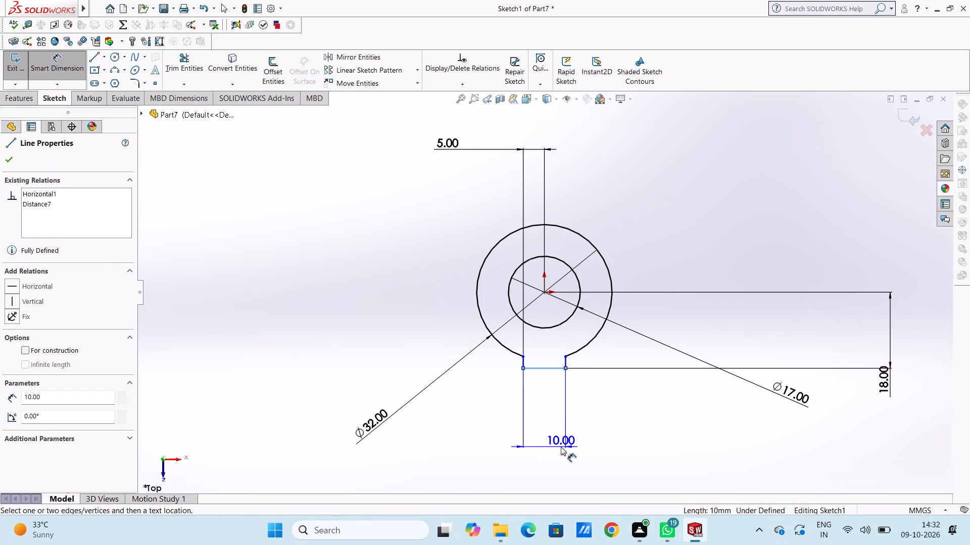
click(561, 447)
click(518, 432)
click(475, 424)
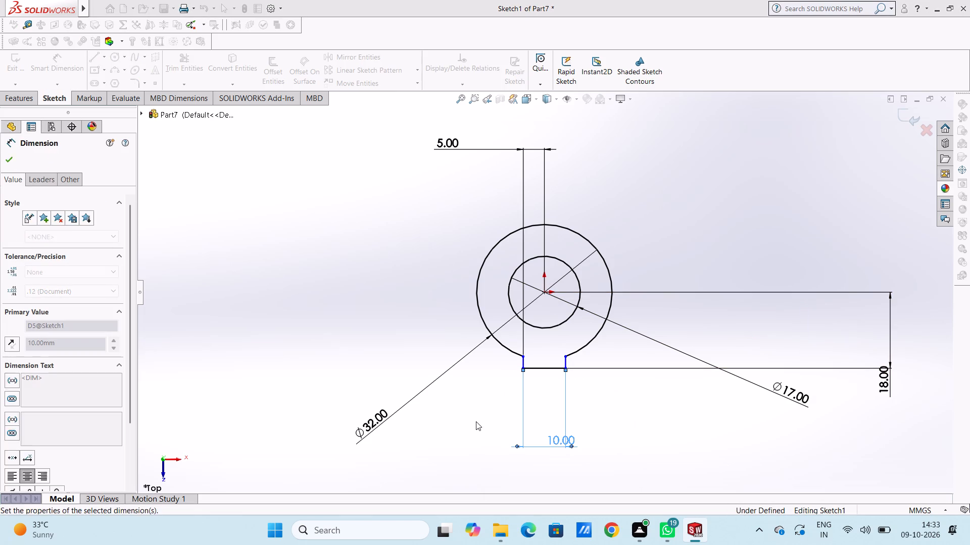
Add a 2.80 mm length dimension to each of the tab's two short vertical sides.
click(524, 364)
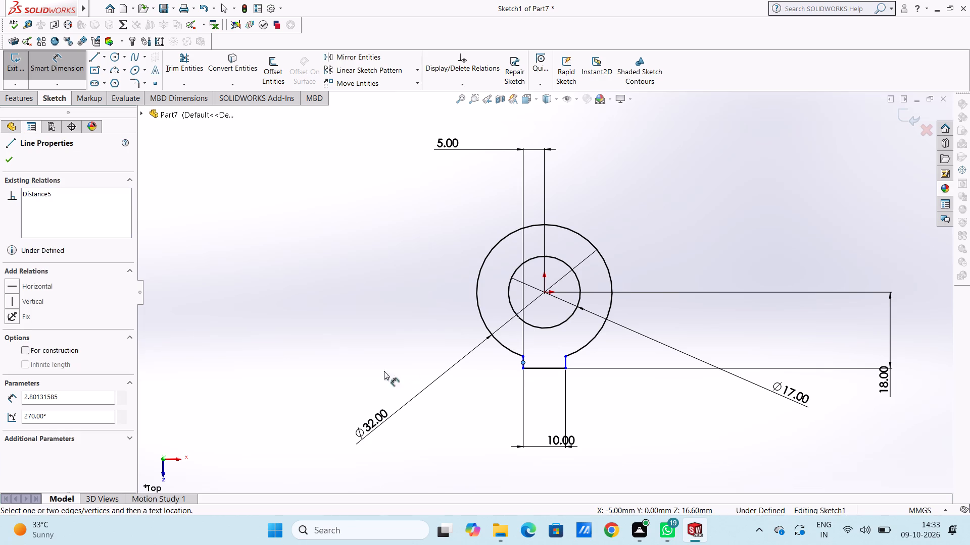
key(Escape)
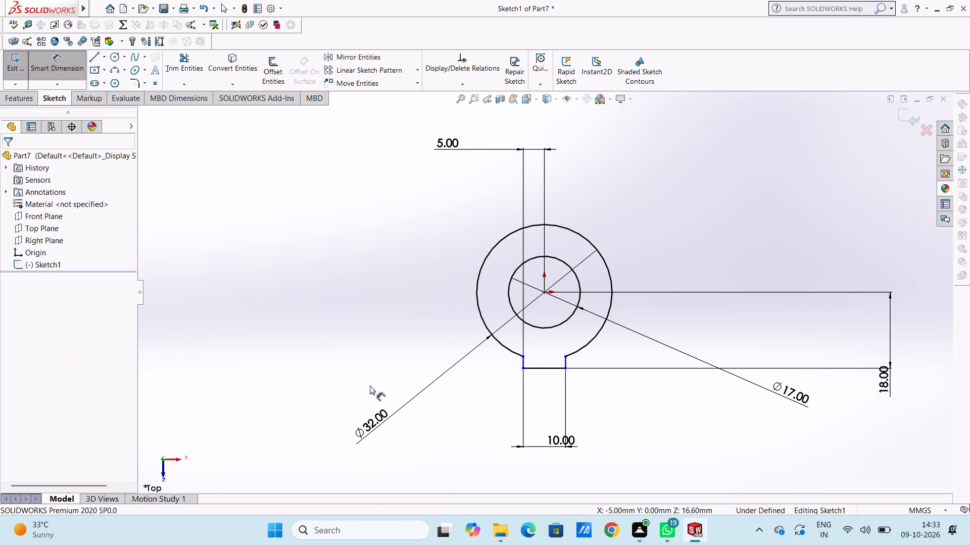
click(523, 362)
click(216, 407)
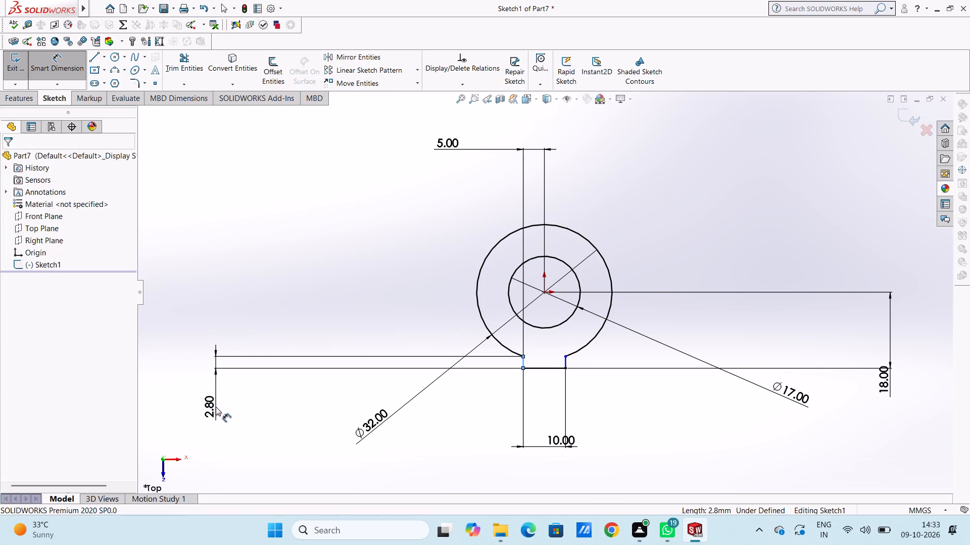
click(169, 395)
click(177, 338)
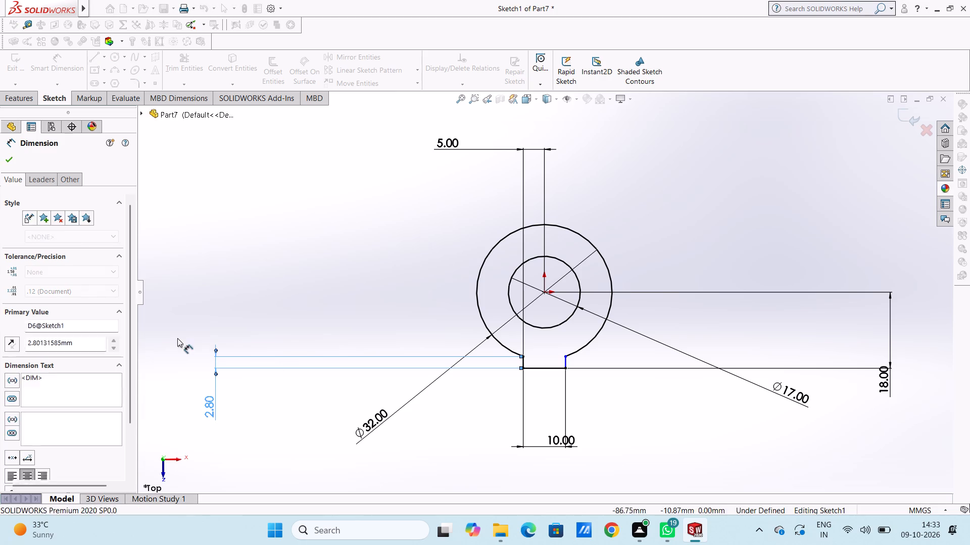
click(564, 360)
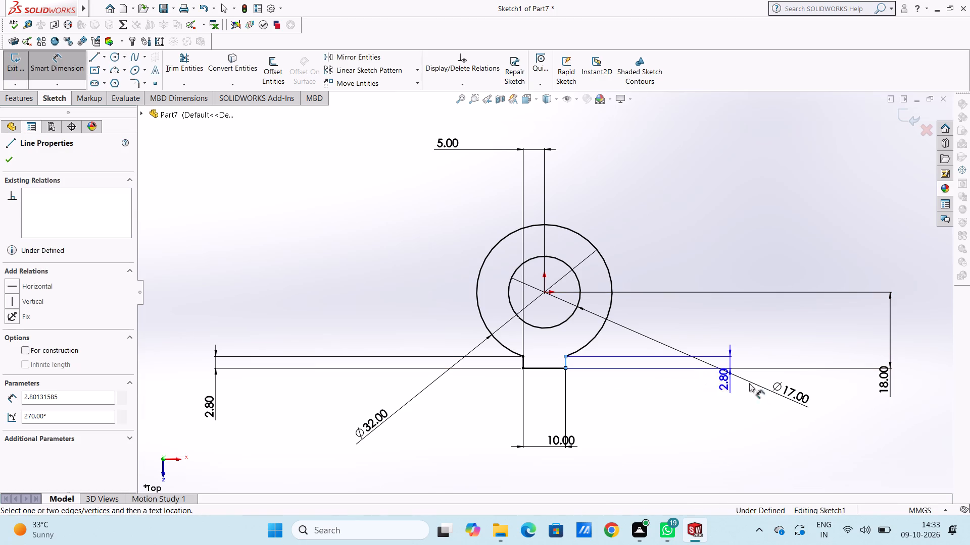
click(890, 433)
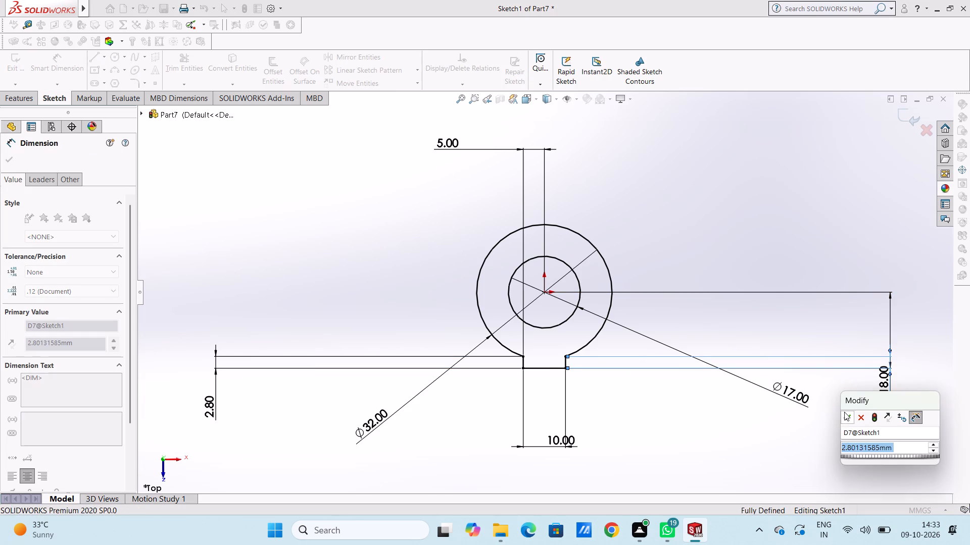
click(844, 412)
click(703, 435)
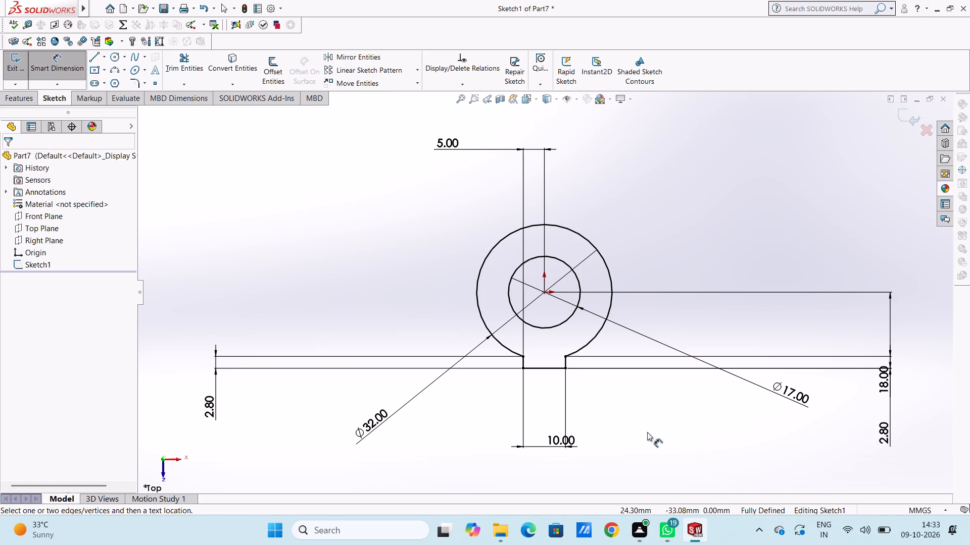
Extrude the ring-and-tab sketch as a boss, Blind, 10 mm from the sketch plane.
middle_drag(643, 436, 635, 331)
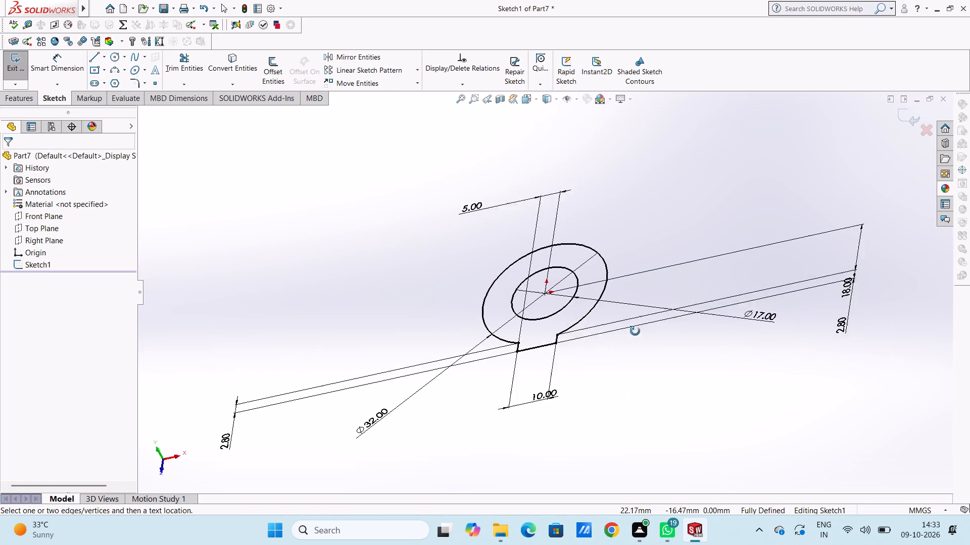
middle_drag(635, 331, 628, 267)
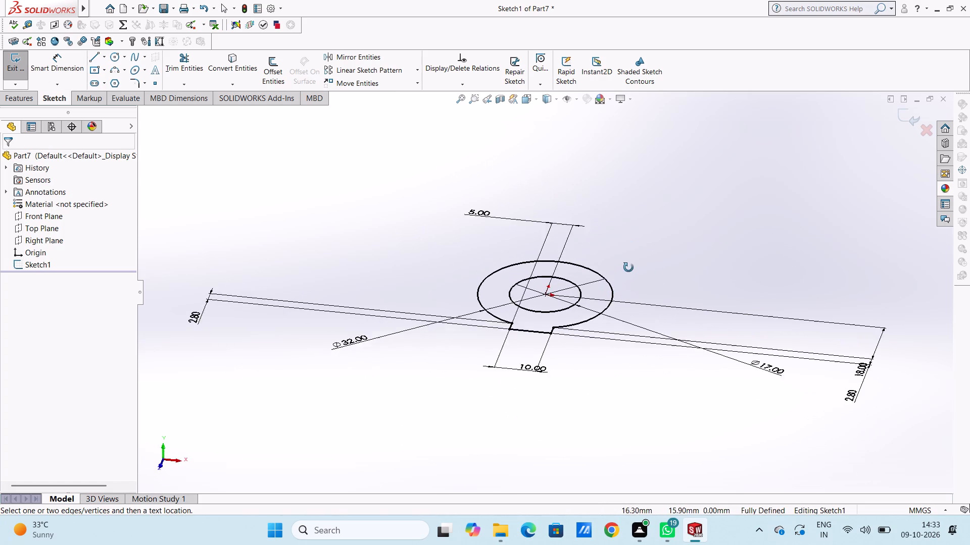
middle_drag(628, 267, 667, 259)
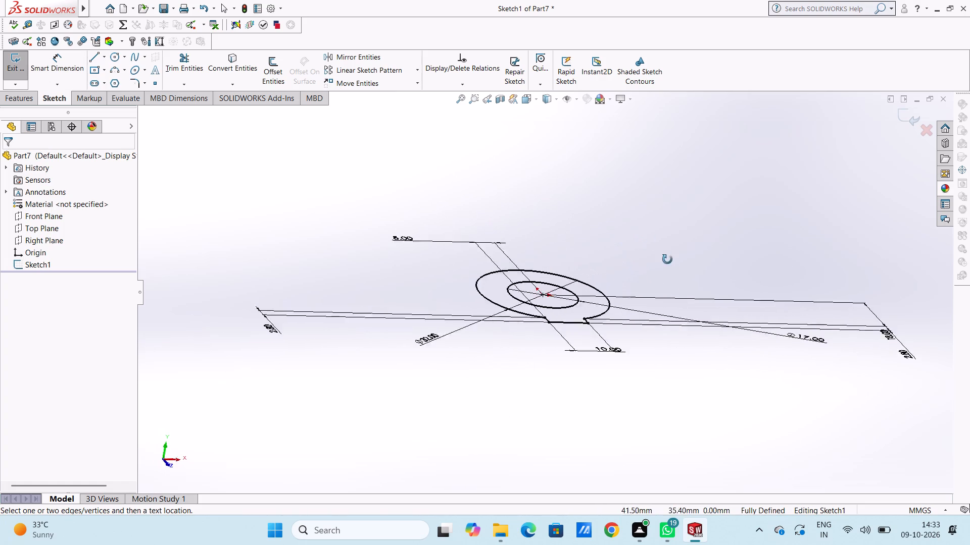
middle_drag(667, 259, 611, 297)
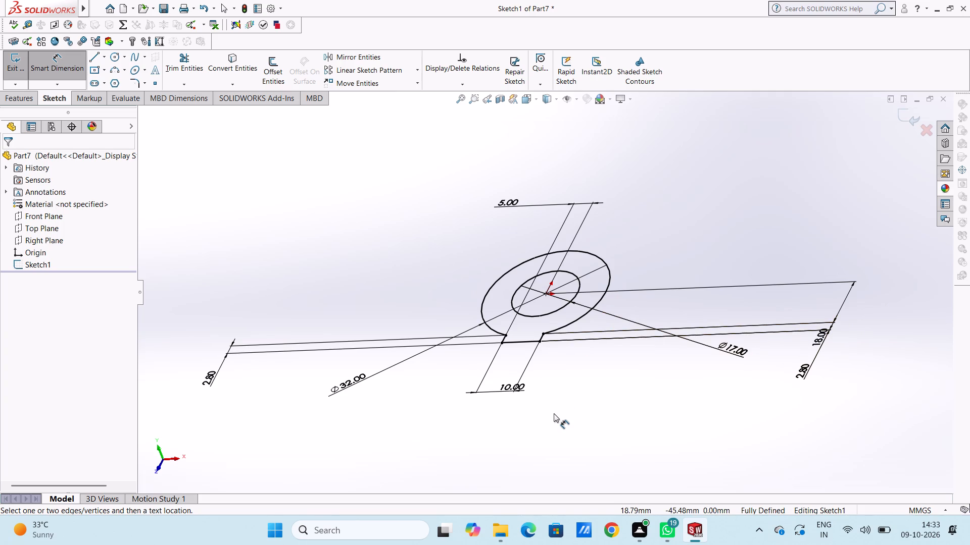
click(57, 68)
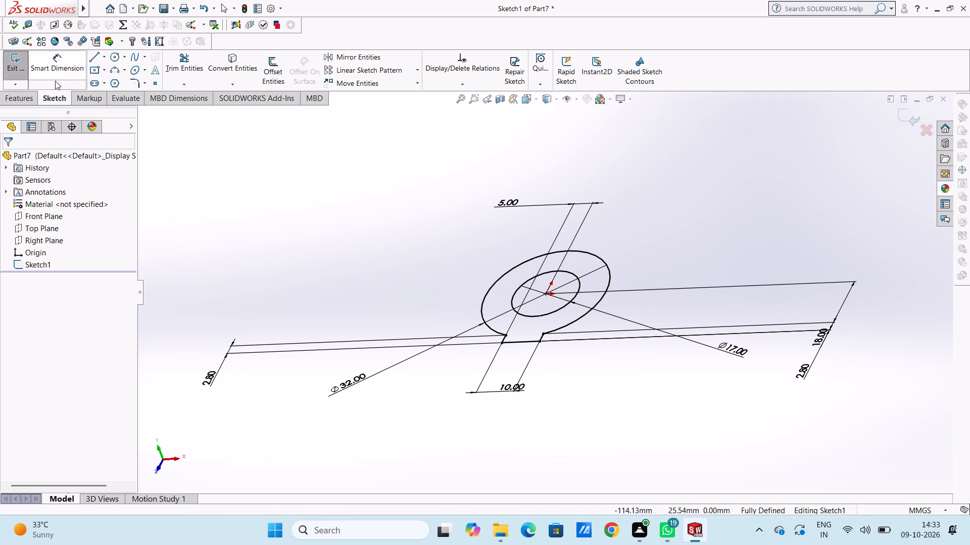
click(35, 98)
click(29, 72)
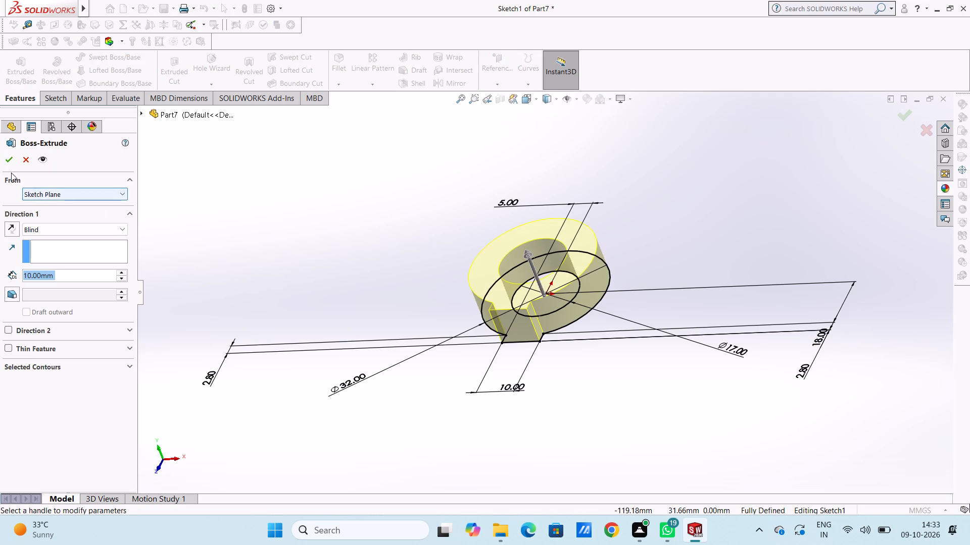
click(6, 157)
click(333, 284)
Start a new sketch on the ring's flat underside face.
middle_drag(348, 347, 375, 342)
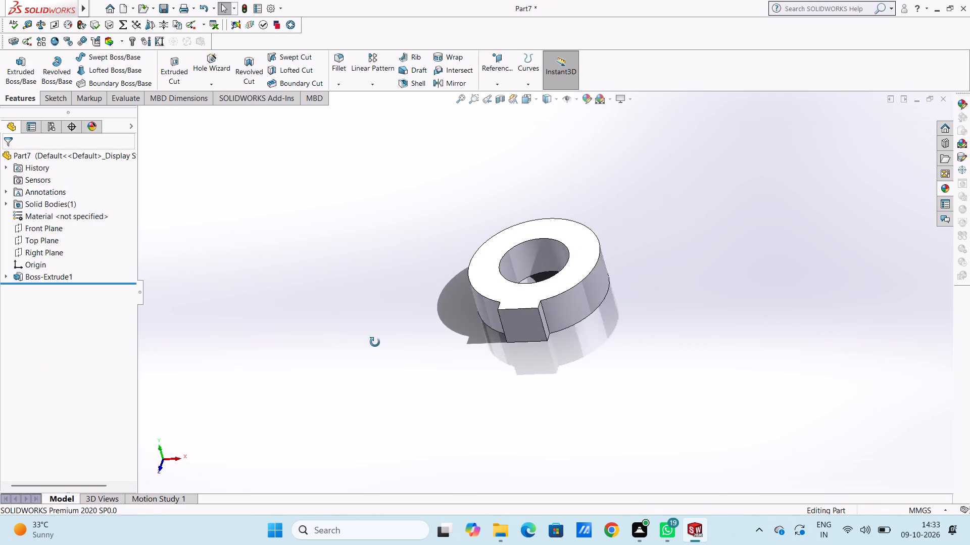
middle_drag(375, 342, 386, 198)
middle_drag(392, 370, 434, 241)
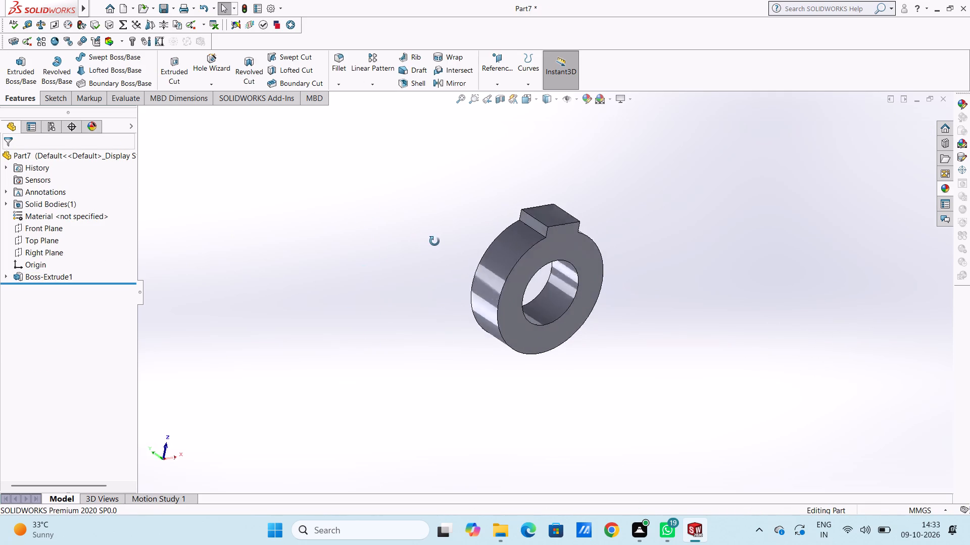
middle_drag(434, 241, 393, 268)
click(517, 264)
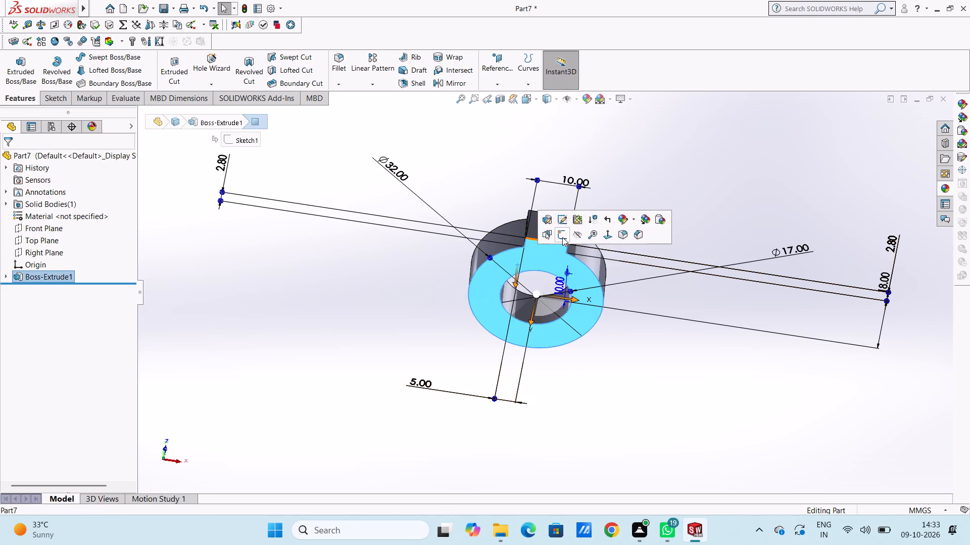
click(562, 237)
click(274, 337)
Sketch two concentric circles centred on the origin, 8.5 mm radius along the bore edge and 16 mm radius along the ring's outer edge.
middle_drag(417, 287, 416, 229)
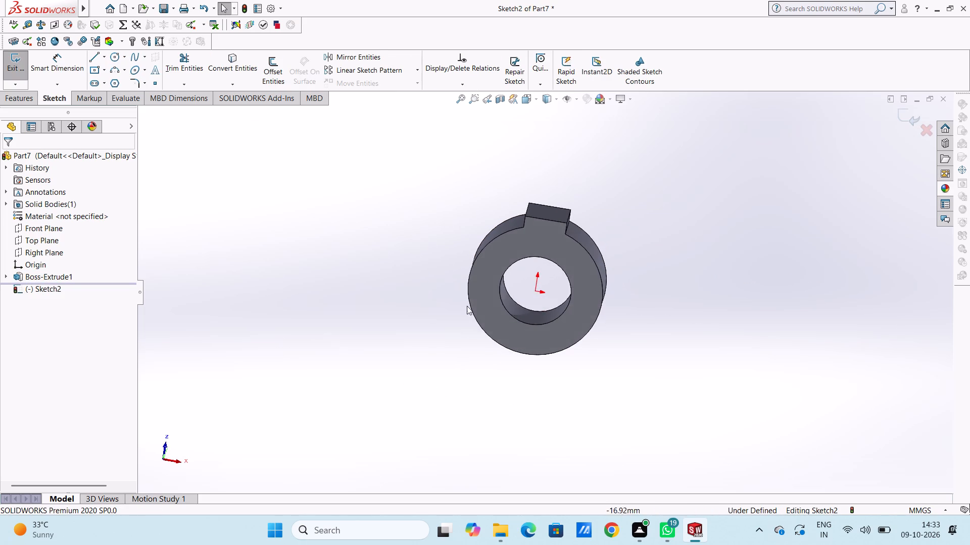
middle_drag(464, 306, 468, 276)
click(115, 61)
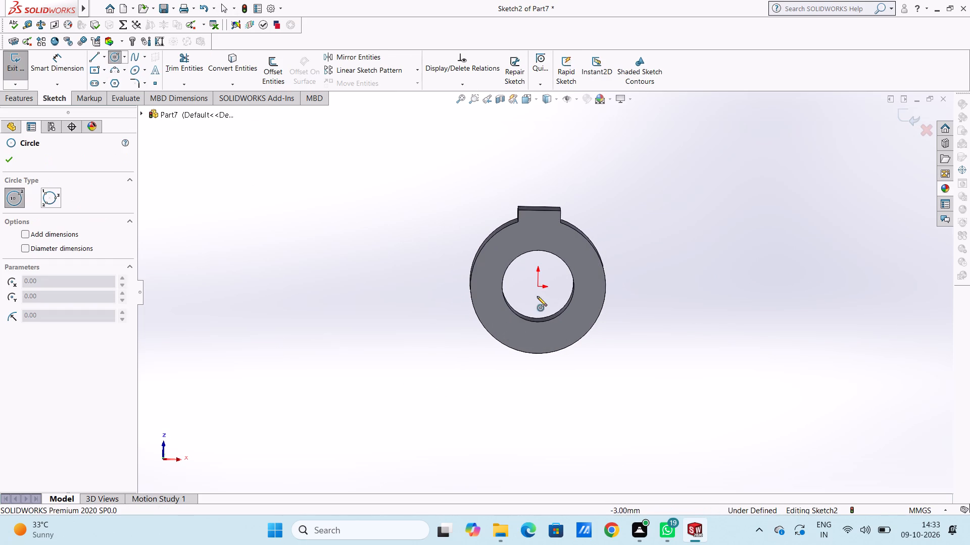
click(535, 288)
click(563, 315)
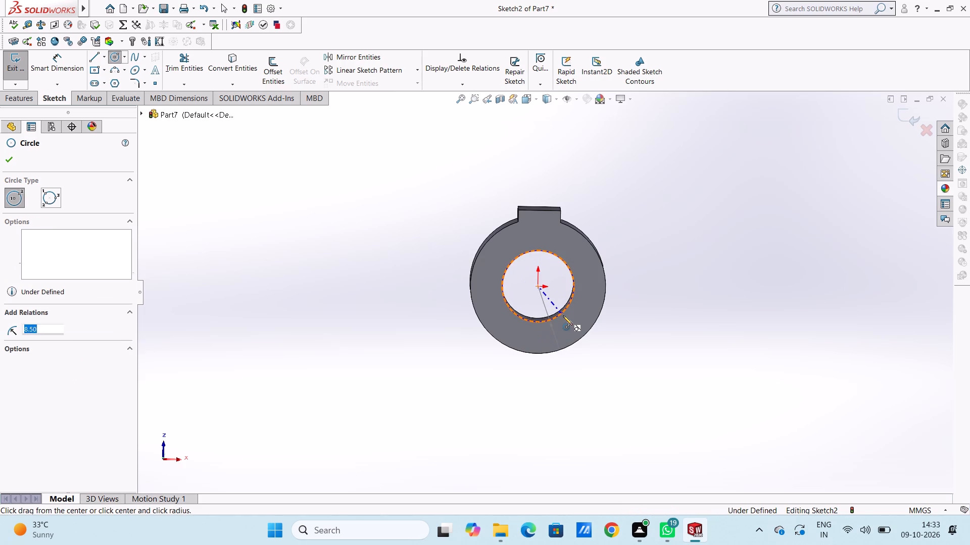
click(538, 285)
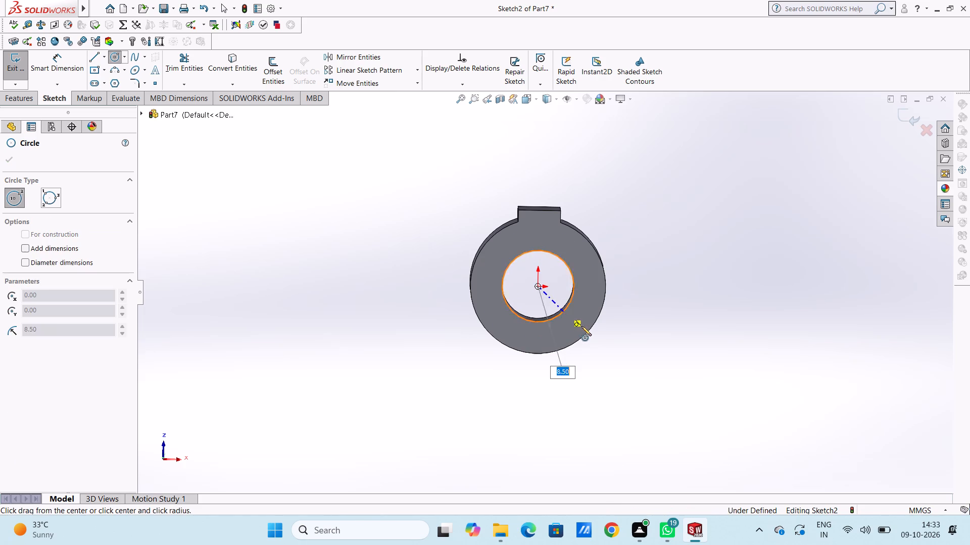
click(588, 333)
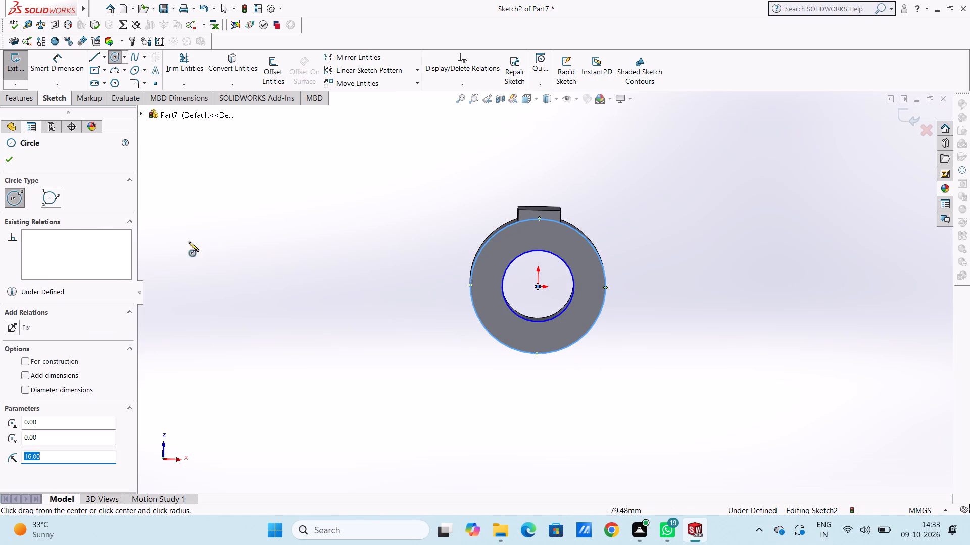
click(13, 162)
Dimension the outer circle's diameter as 32 mm and the inner circle's diameter as 17 mm.
click(51, 69)
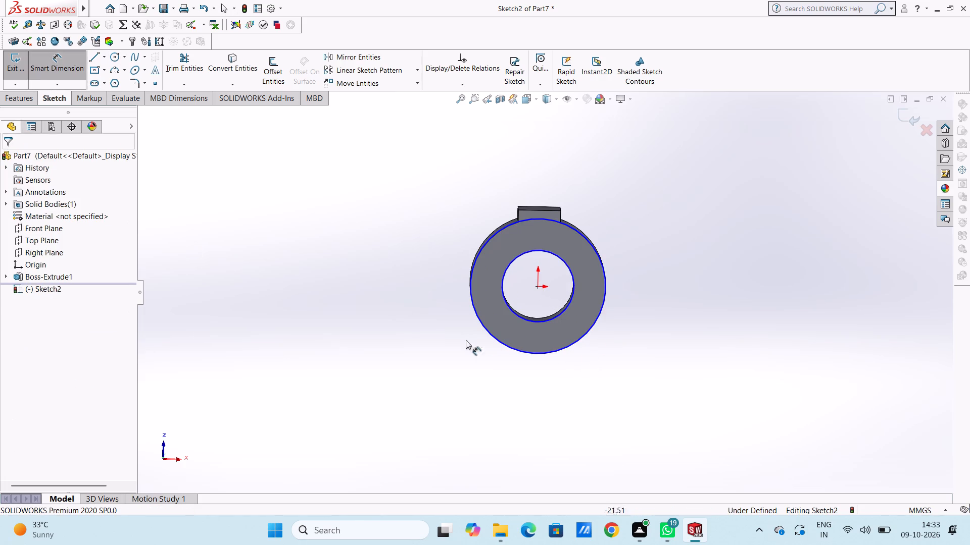
click(497, 343)
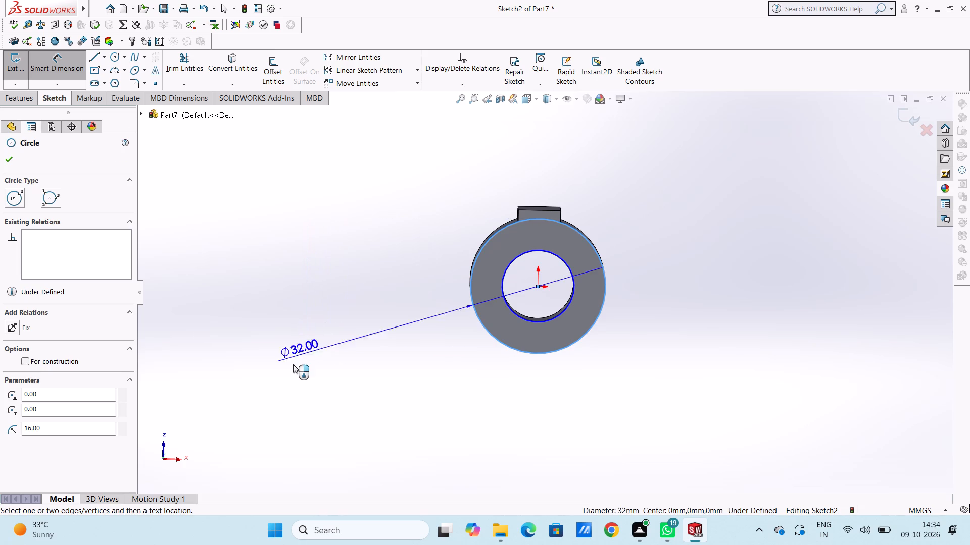
click(286, 377)
click(236, 364)
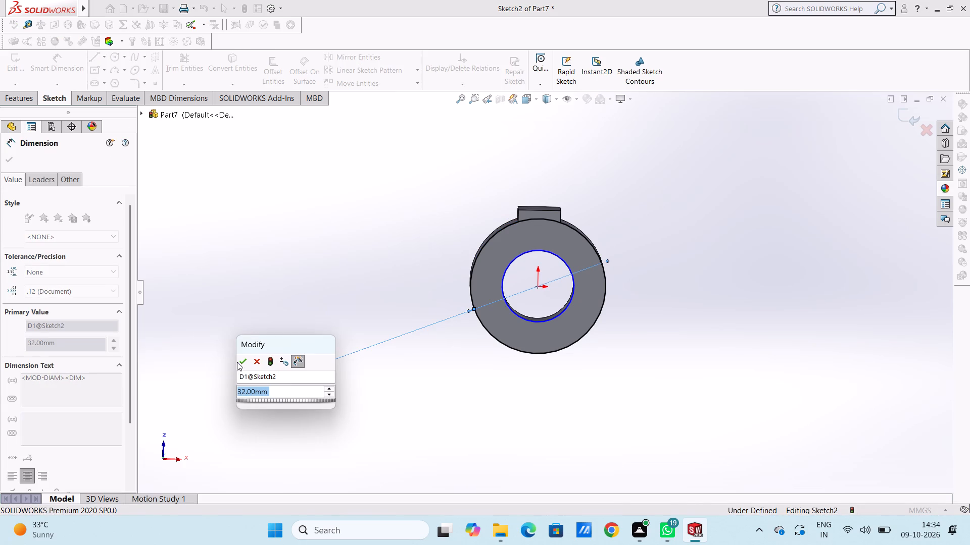
click(243, 362)
click(293, 282)
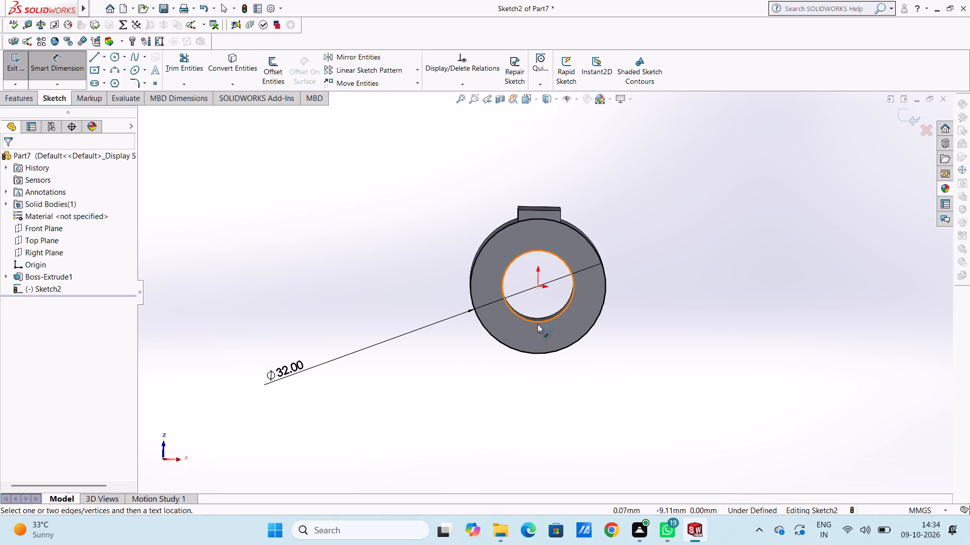
click(539, 324)
click(786, 385)
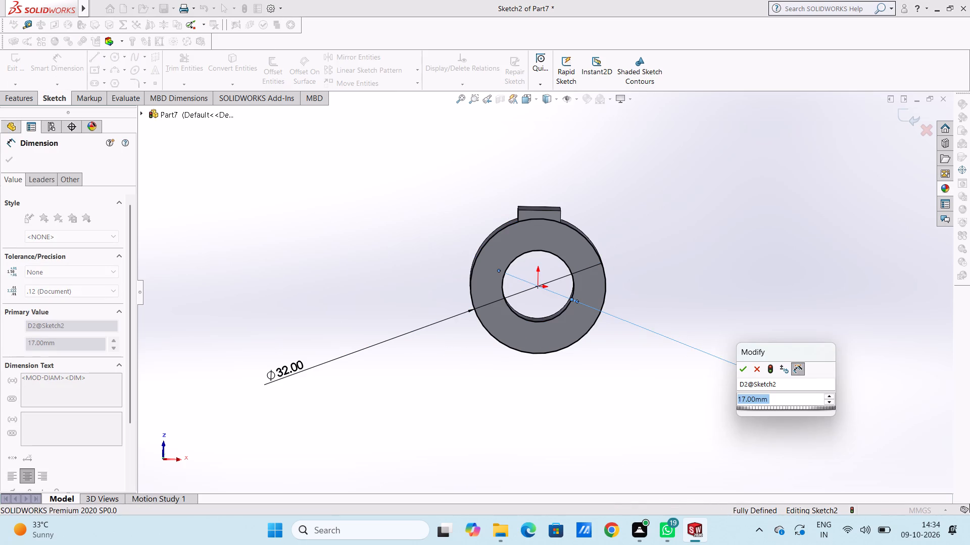
click(743, 369)
click(724, 318)
middle_drag(646, 225, 644, 235)
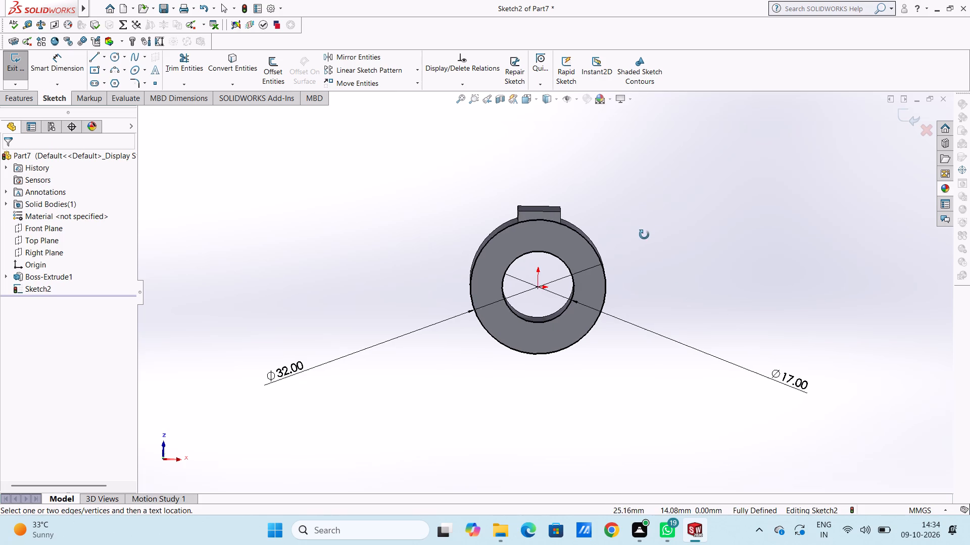
middle_drag(644, 235, 644, 255)
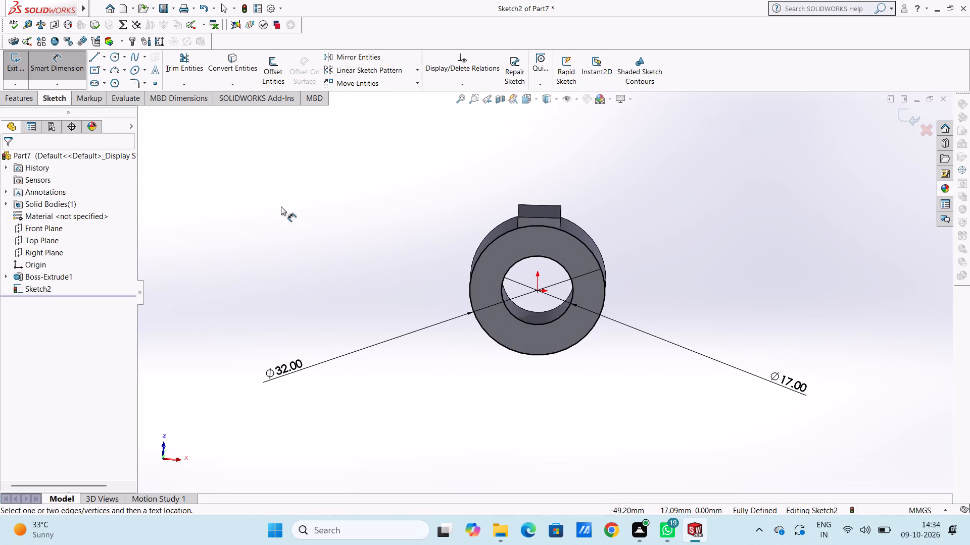
click(66, 57)
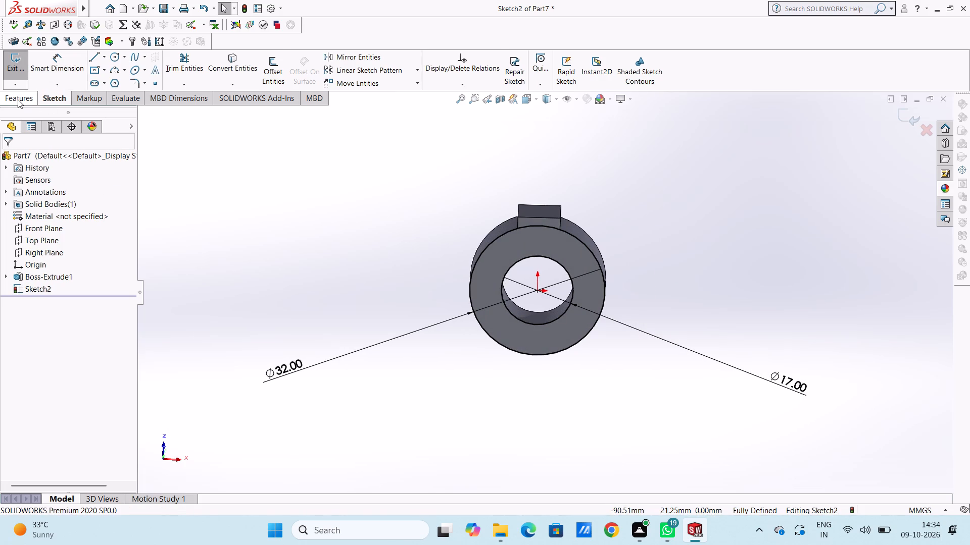
Extrude the two-circle sketch as a merged boss, Blind, 25 mm downward from the ring's underside.
click(18, 99)
click(14, 66)
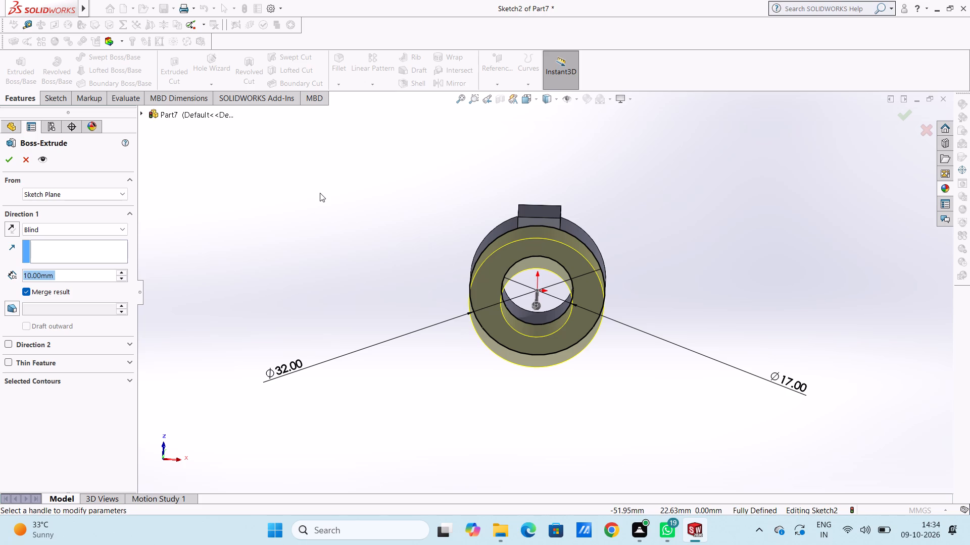
text(25)
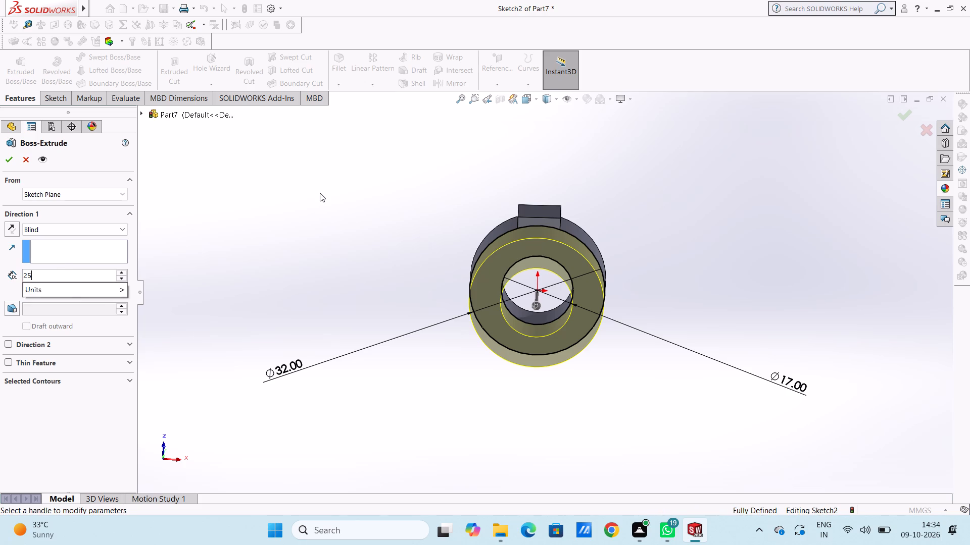
key(Return)
middle_drag(338, 183, 340, 245)
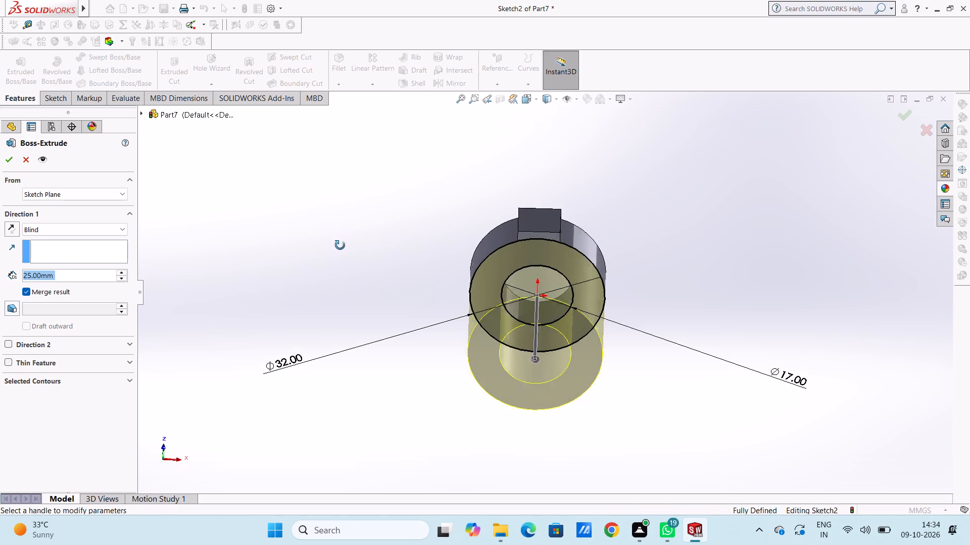
middle_drag(340, 245, 306, 369)
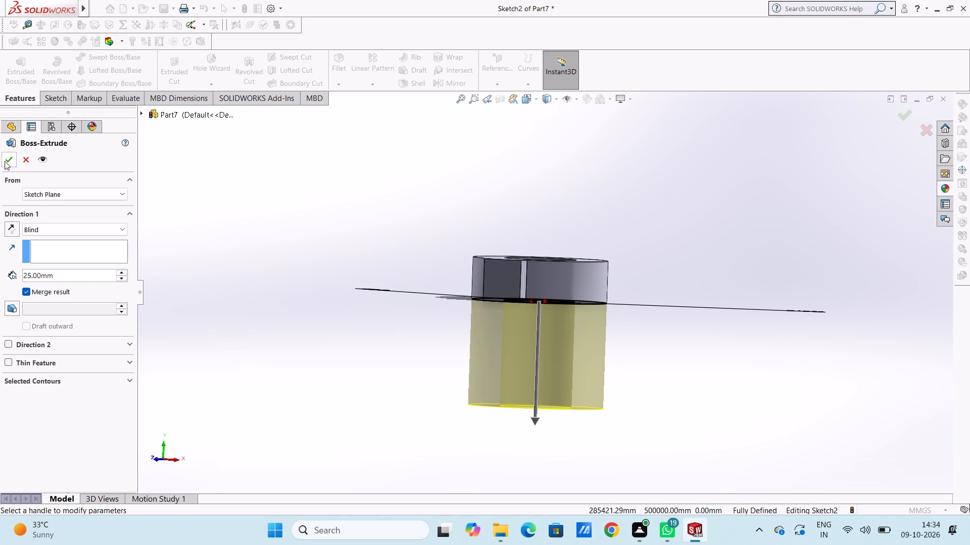
click(6, 160)
click(284, 264)
Examine the extruded body and its tab from several sides.
middle_drag(300, 298, 286, 219)
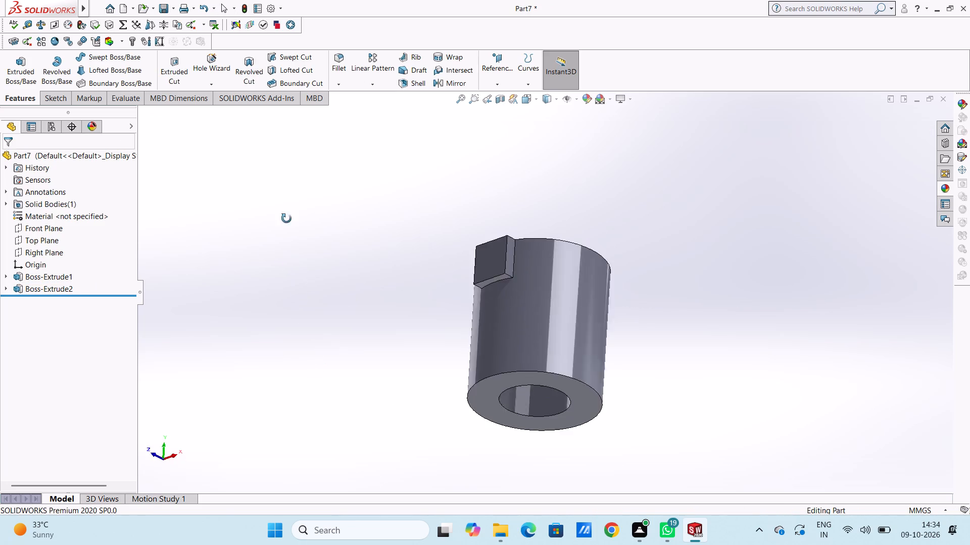
middle_drag(286, 219, 414, 208)
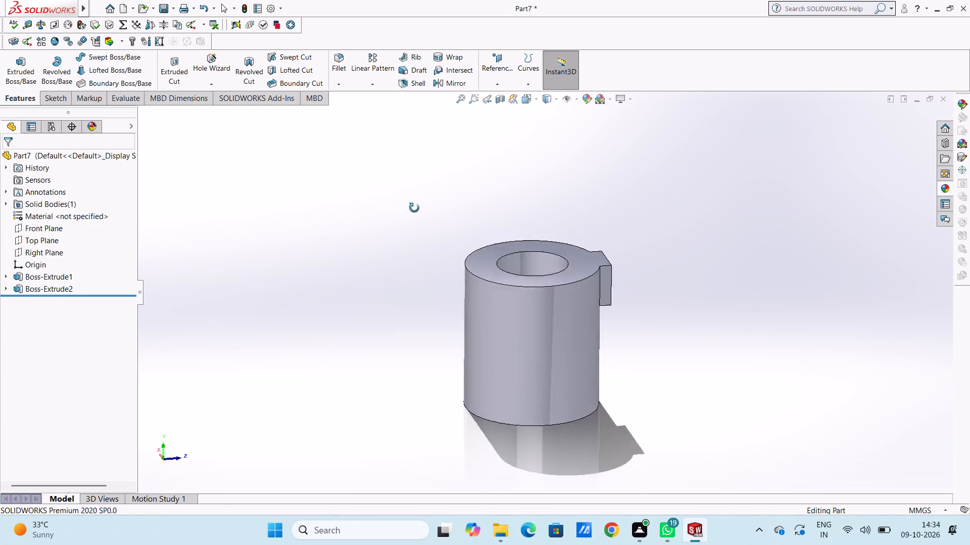
middle_drag(414, 208, 338, 276)
middle_drag(383, 330, 385, 264)
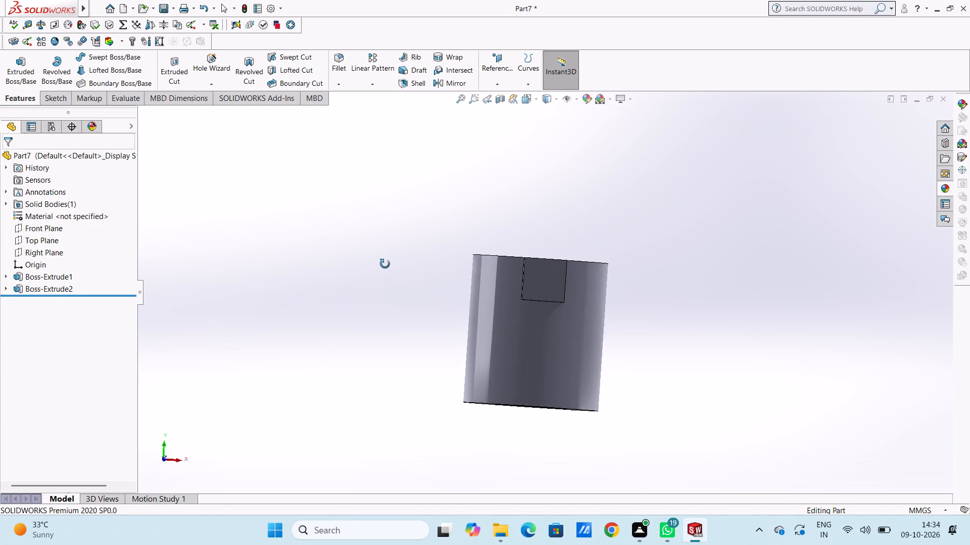
middle_drag(385, 264, 369, 211)
middle_drag(369, 210, 381, 217)
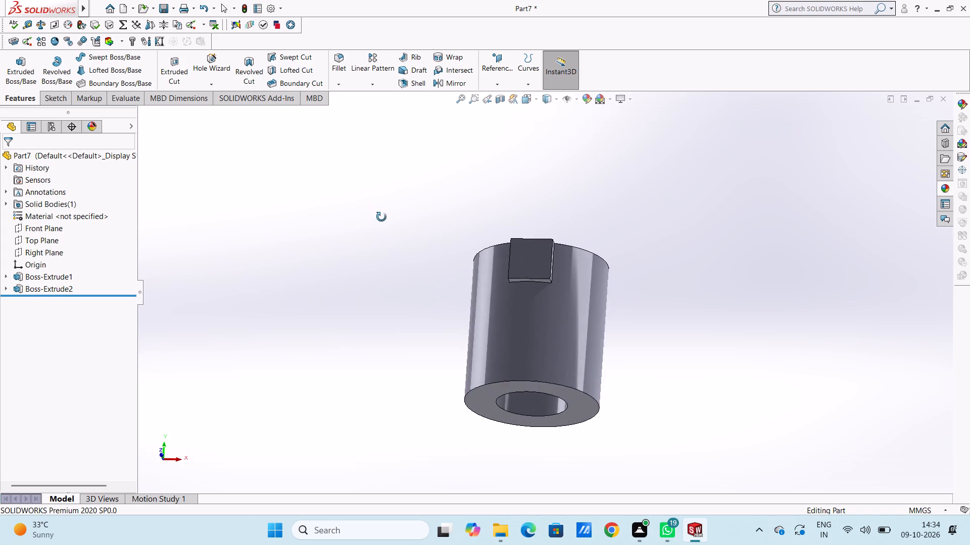
middle_drag(381, 217, 379, 289)
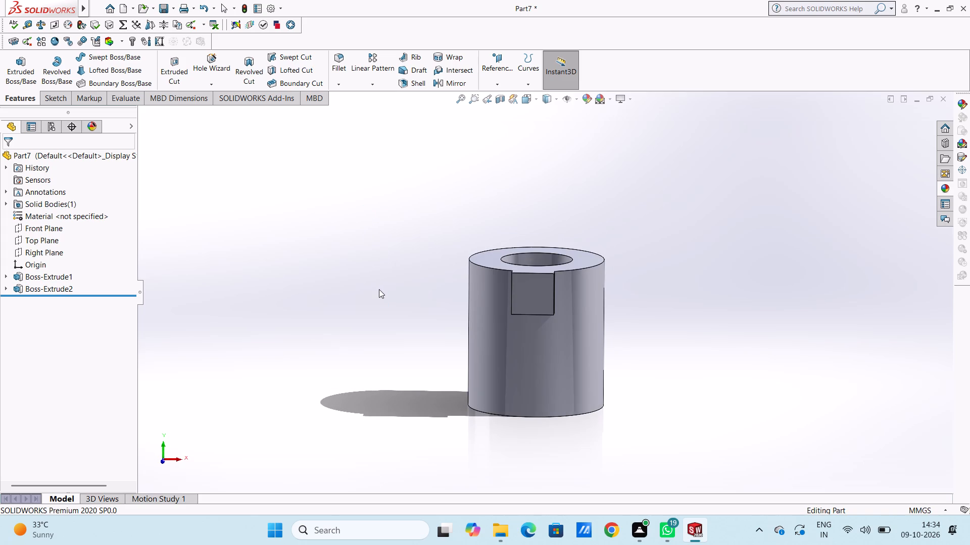
On the tab's outer flat face, sketch a 5 mm radius circle centred on the origin at the middle of the tab's bottom edge.
key(ctrl+1)
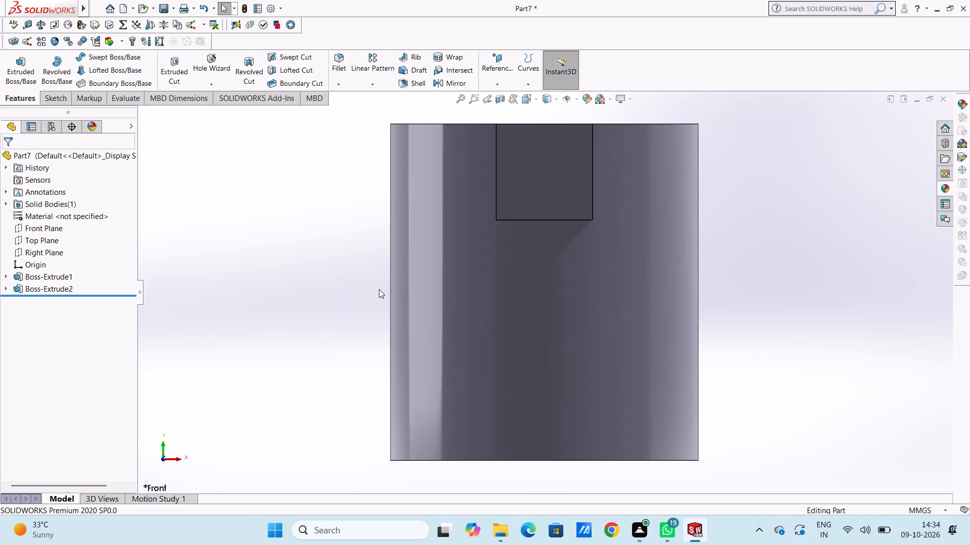
scroll(379, 289, up, 5)
scroll(627, 272, down, 3)
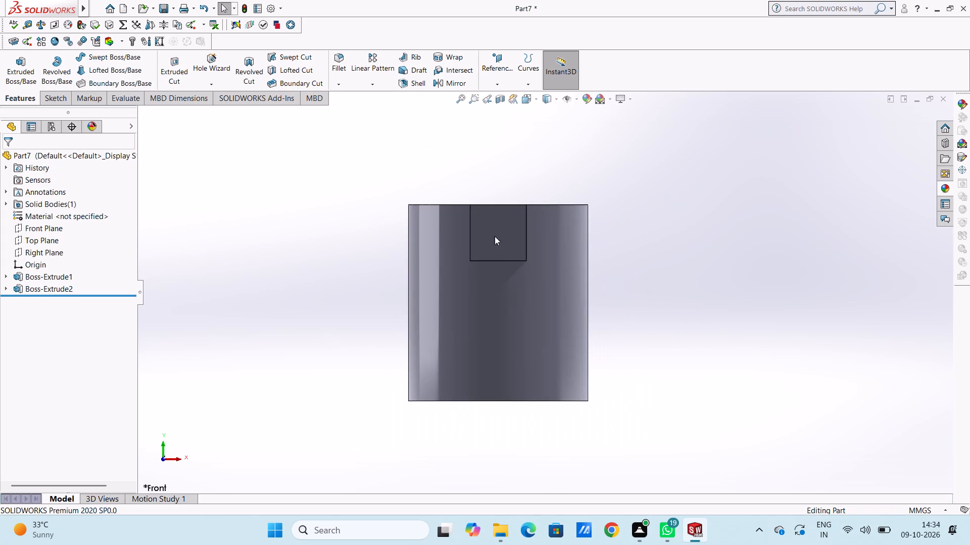
click(473, 236)
click(518, 211)
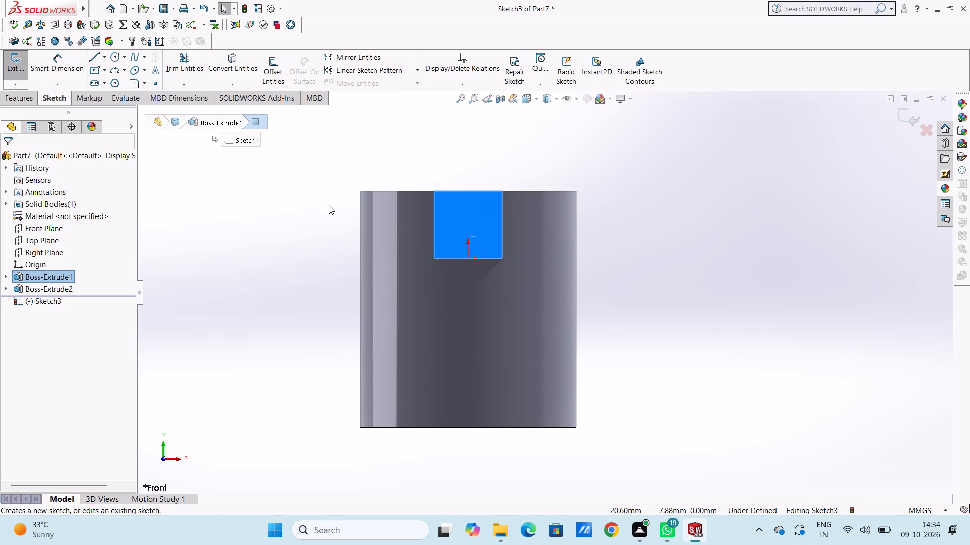
click(329, 205)
click(113, 56)
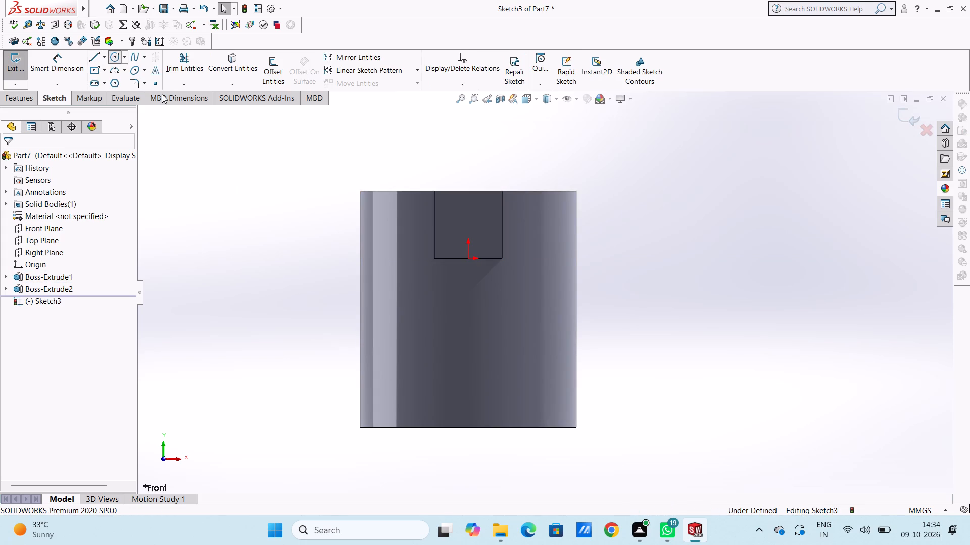
click(468, 258)
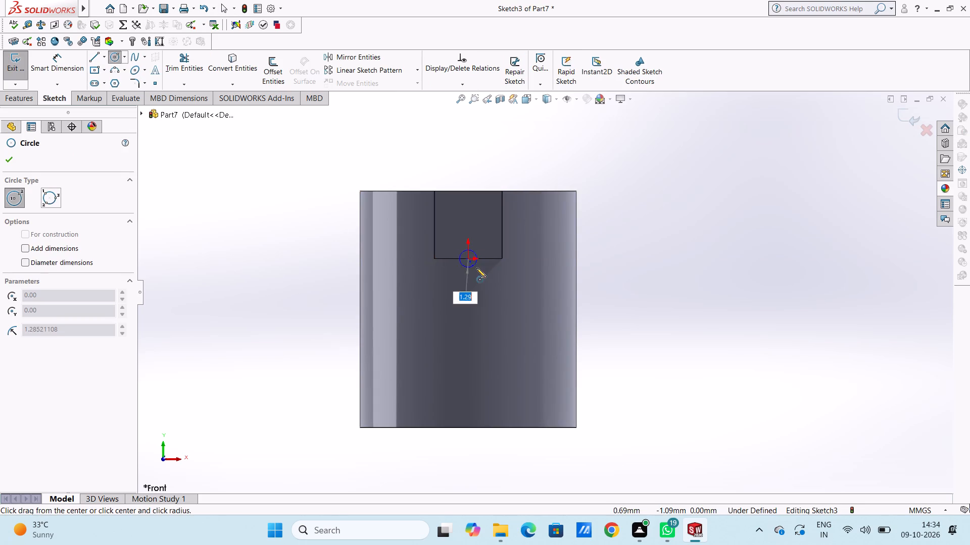
click(503, 257)
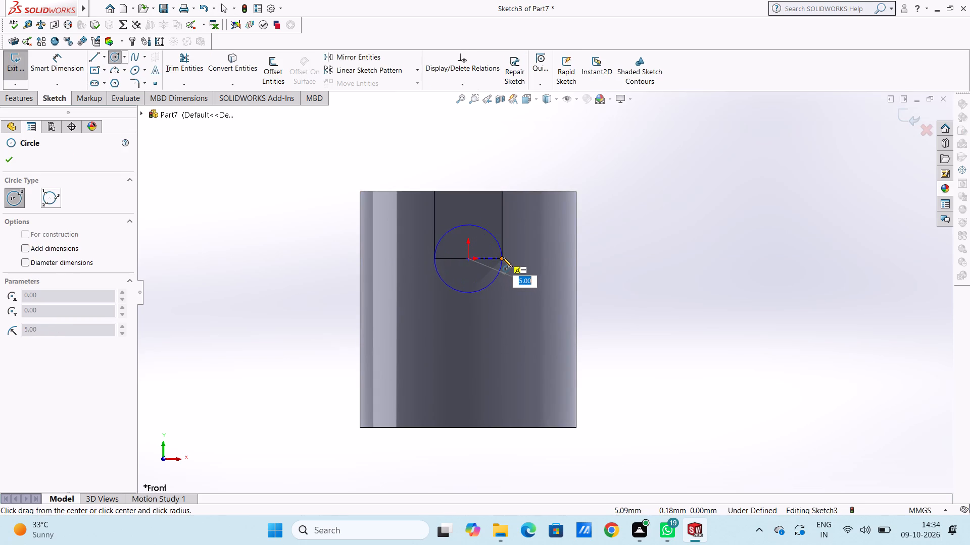
click(11, 160)
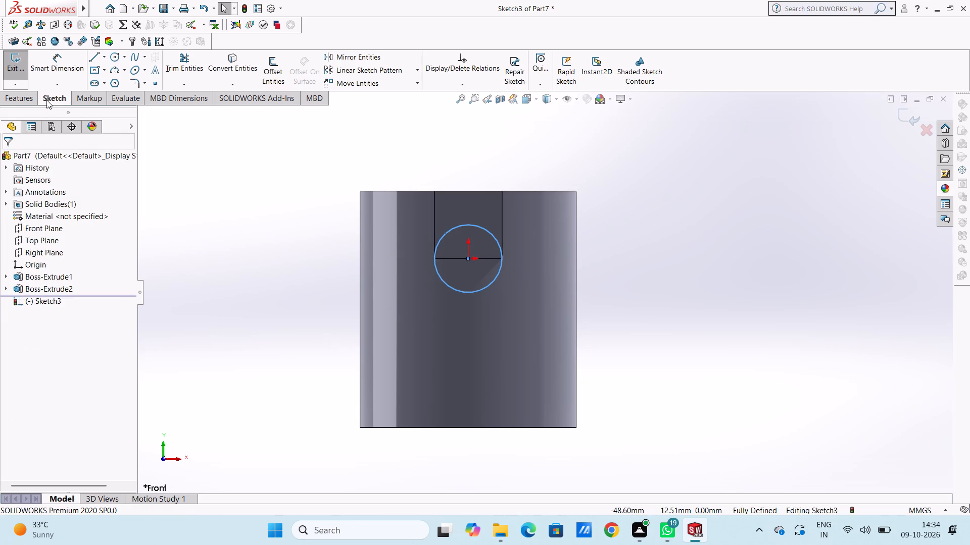
Sketch a smaller circle of about 2.85 mm radius centred on the origin, inside the 5 mm radius circle.
click(57, 64)
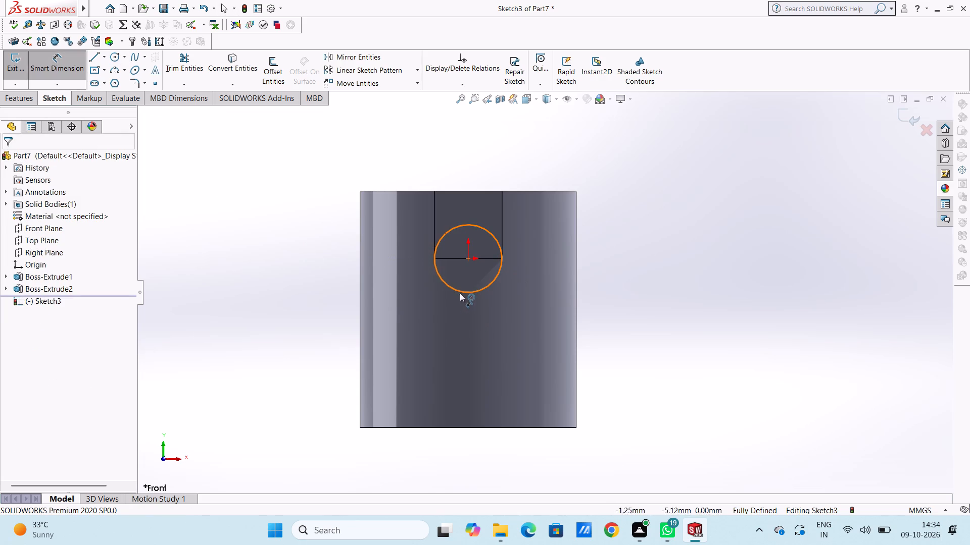
click(114, 59)
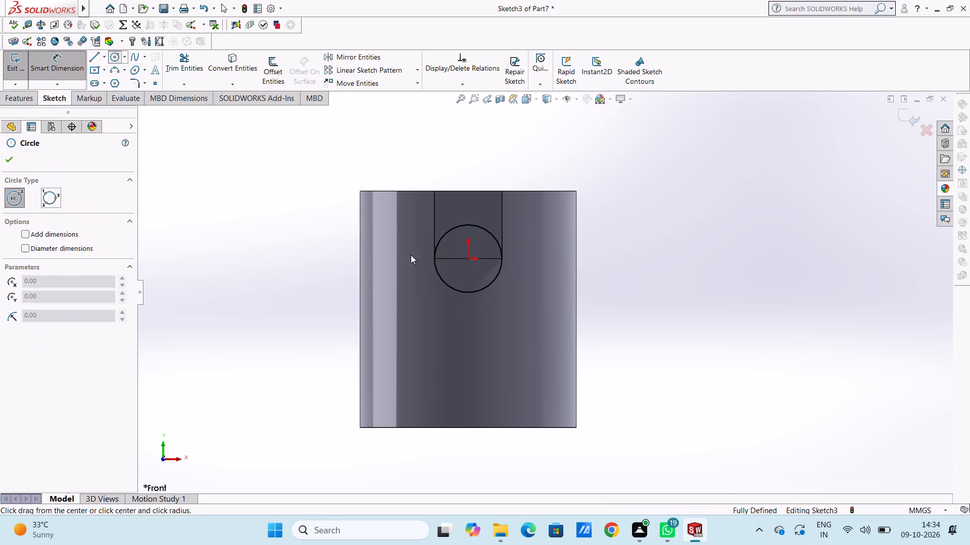
click(468, 259)
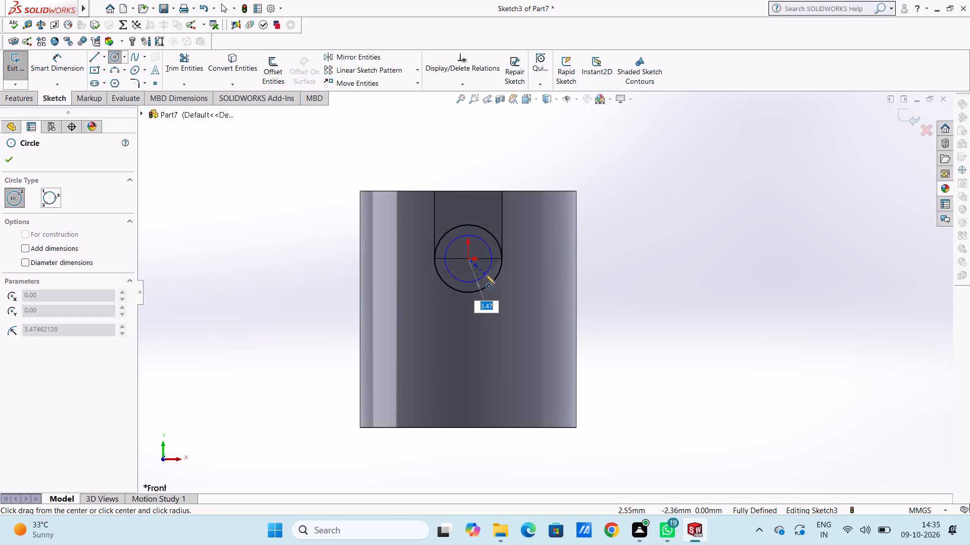
click(483, 271)
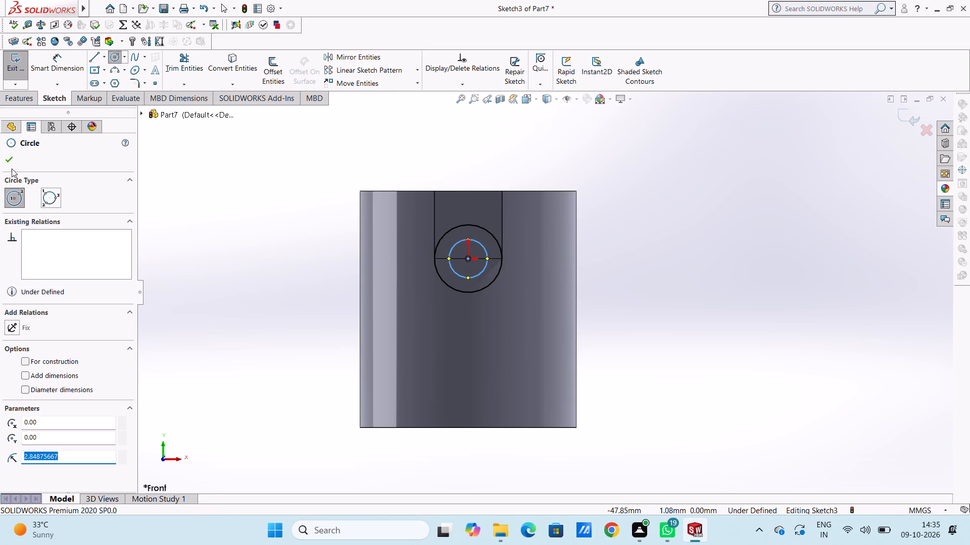
click(9, 152)
Dimension the inner circle's diameter as 4.2 mm.
click(65, 72)
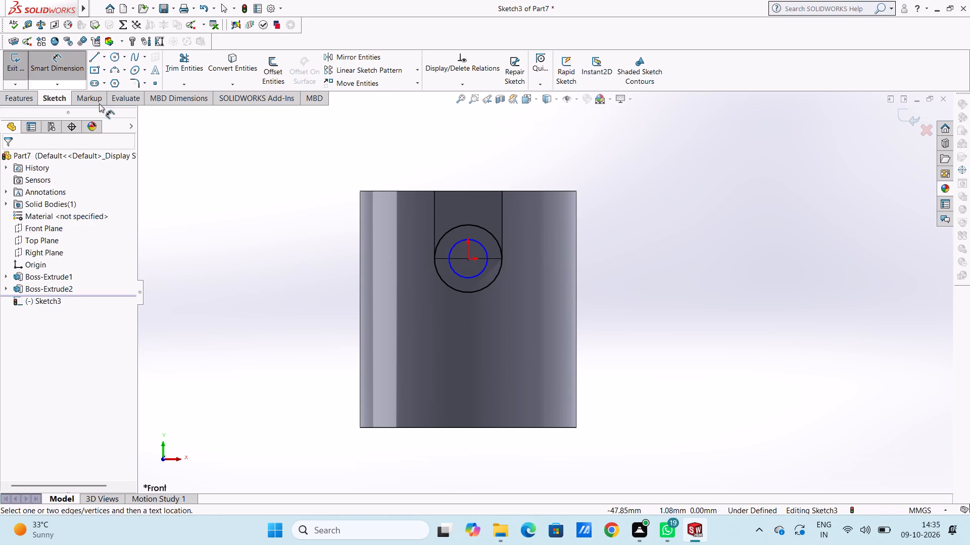
click(476, 277)
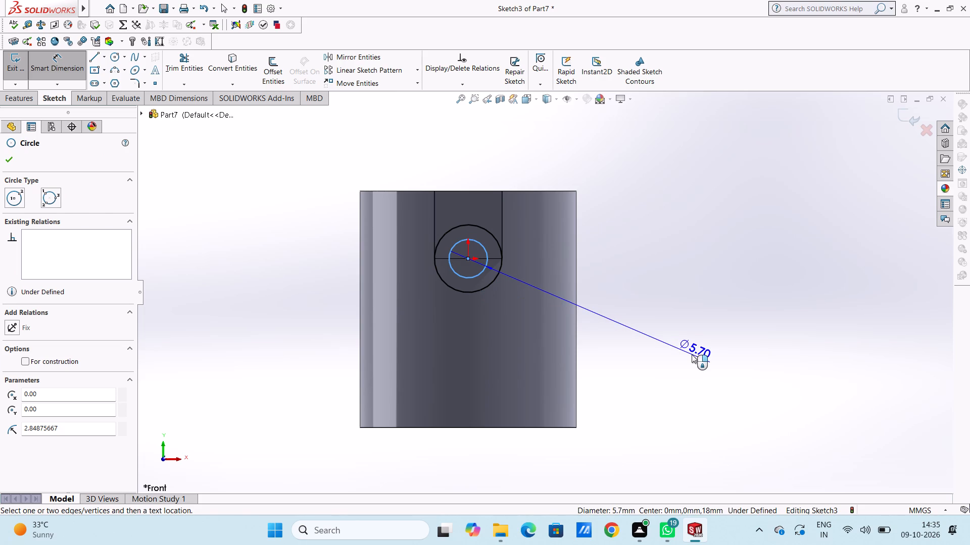
click(692, 354)
text(4.2)
key(Return)
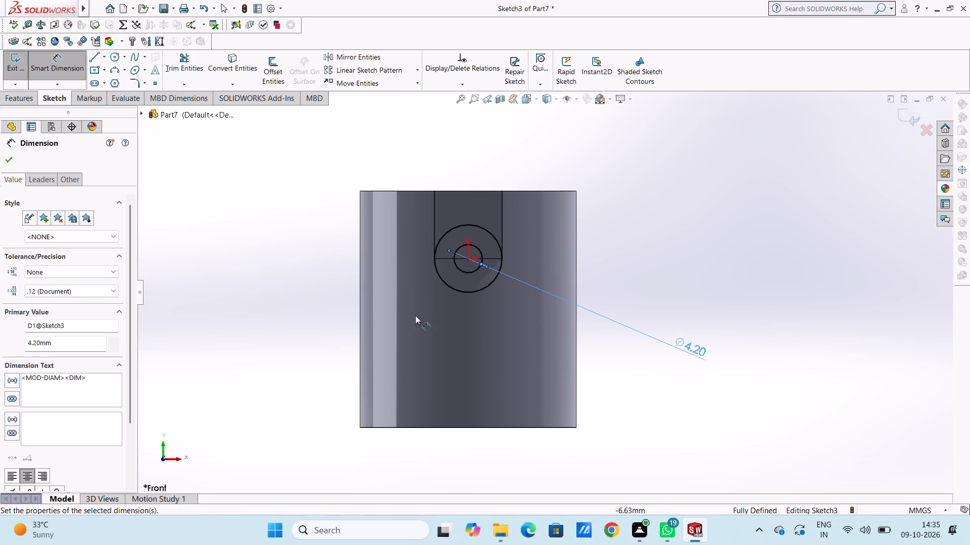
click(313, 288)
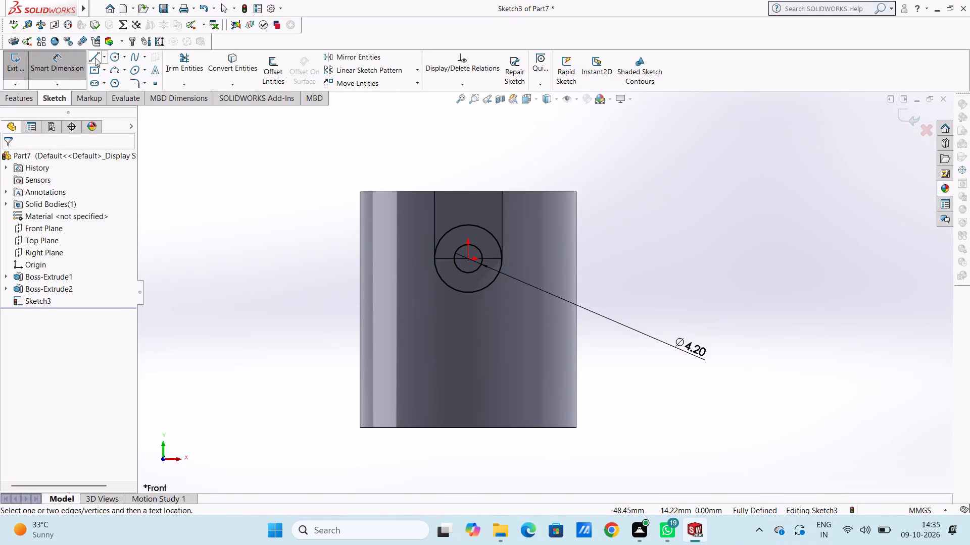
Sketch three connected lines along the tab's two side edges and top edge, joining both sides of the outer circle.
click(95, 58)
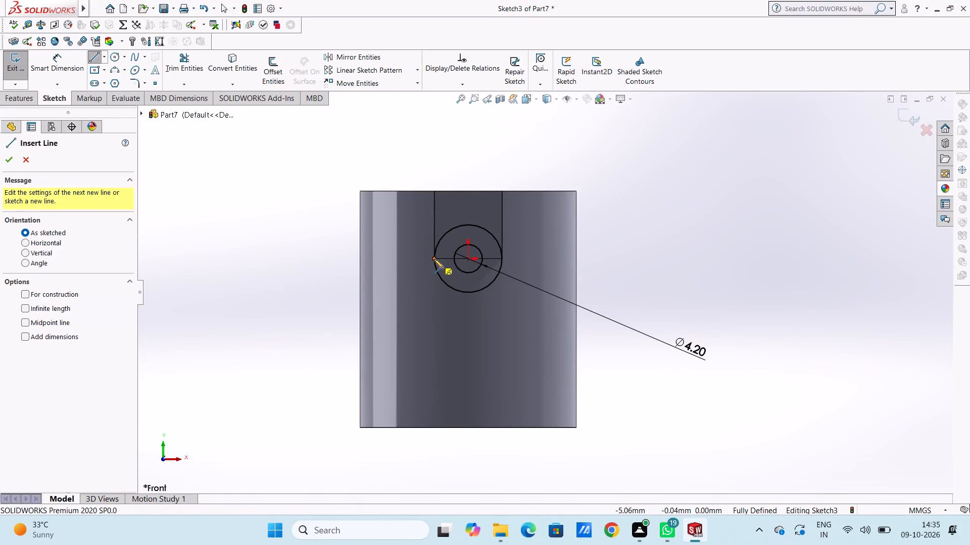
click(434, 259)
click(435, 190)
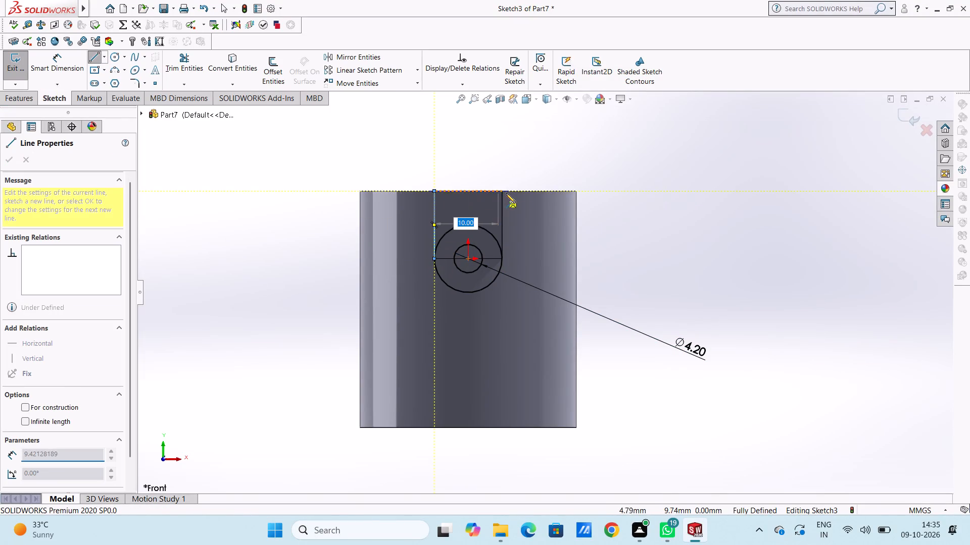
click(504, 192)
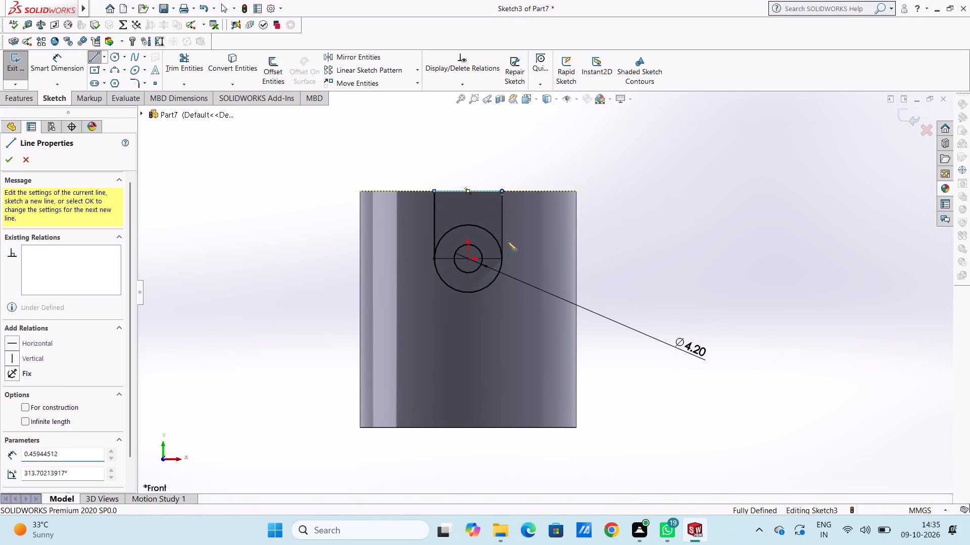
click(502, 261)
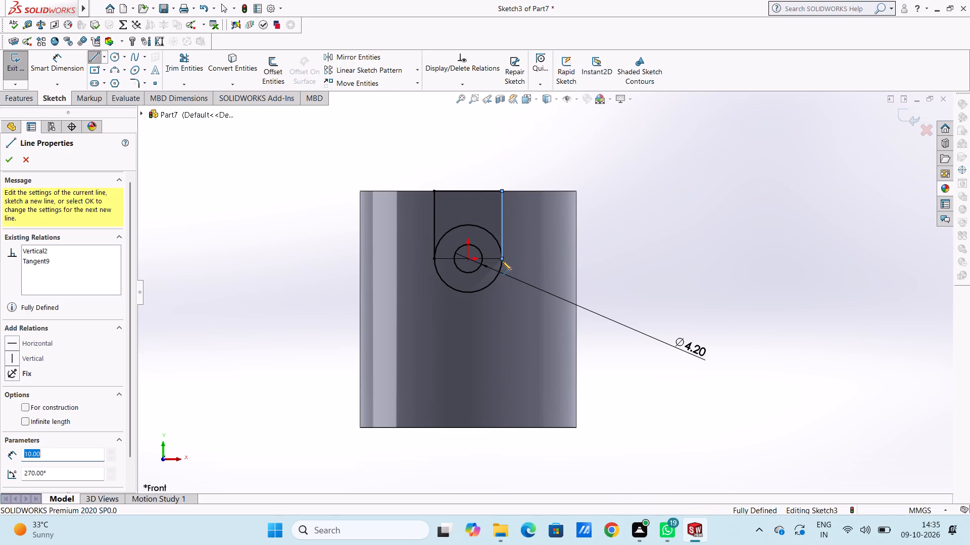
key(Escape)
key(Escape)
key(Escape)
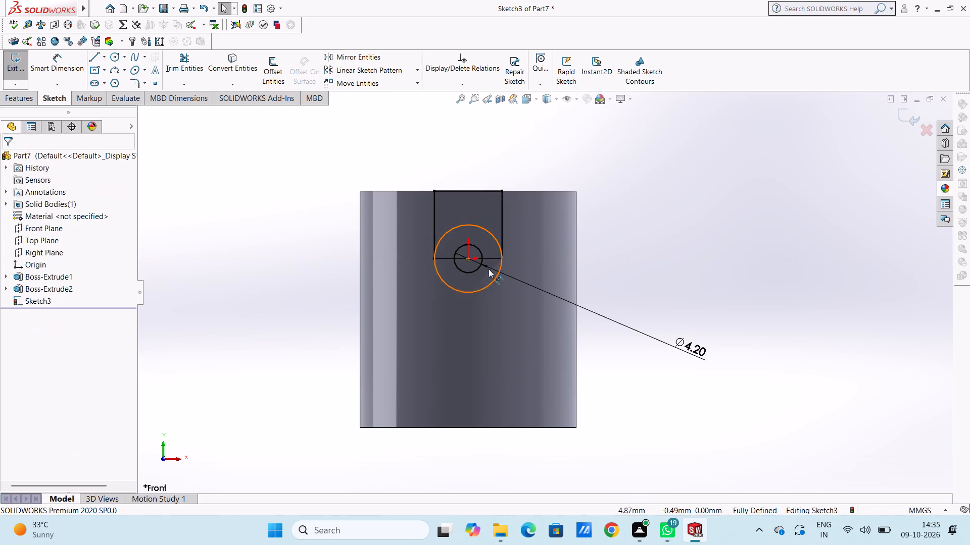
Trim away the upper half of the outer circle to leave a round-bottomed tab profile.
click(180, 66)
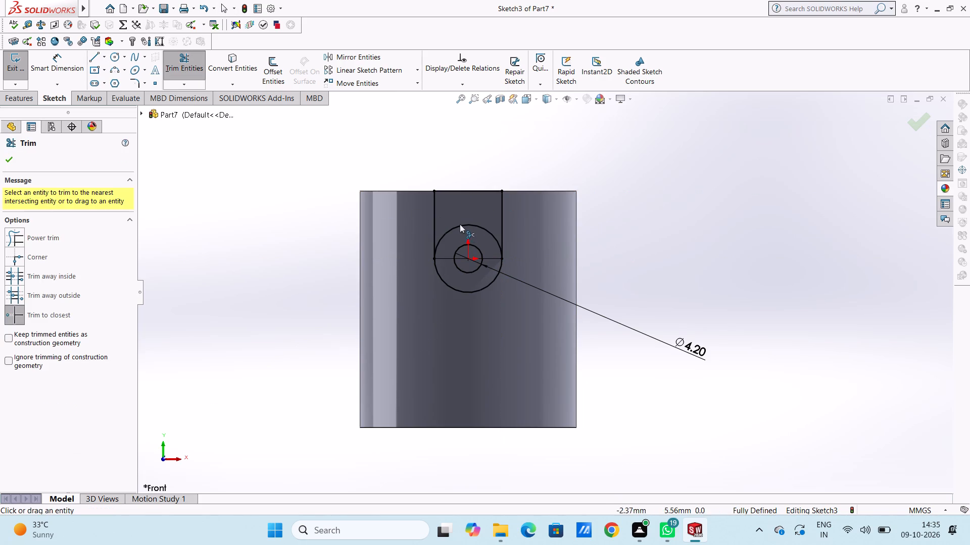
click(465, 227)
middle_drag(664, 175, 657, 184)
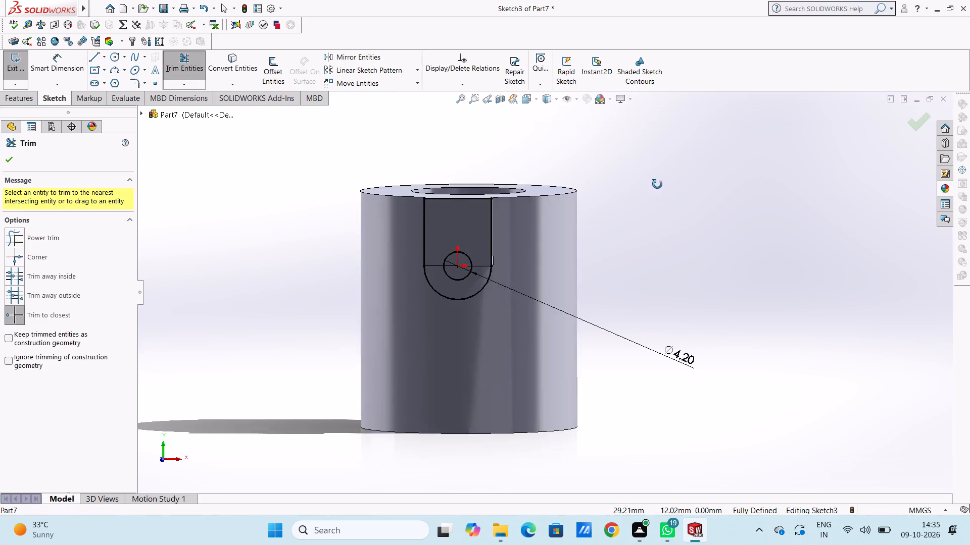
middle_drag(657, 184, 596, 190)
middle_drag(682, 306, 665, 307)
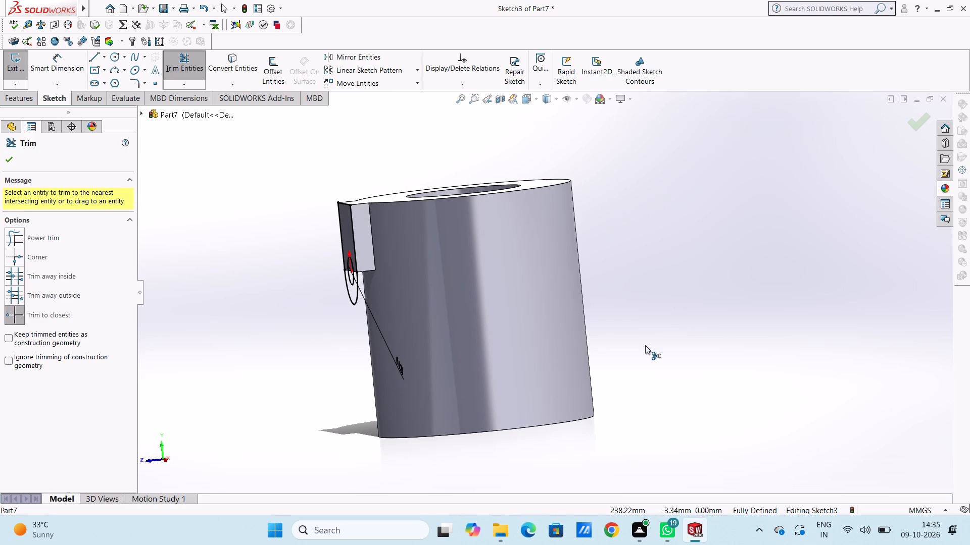
click(8, 162)
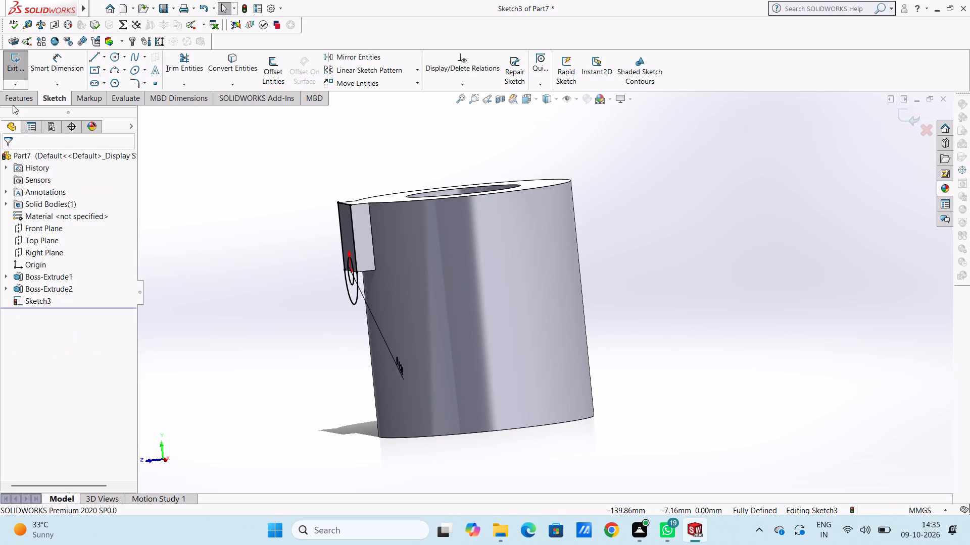
Extrude the tab profile as a merged boss, Blind, 6 mm, reversed towards the cylinder body.
click(14, 103)
click(27, 69)
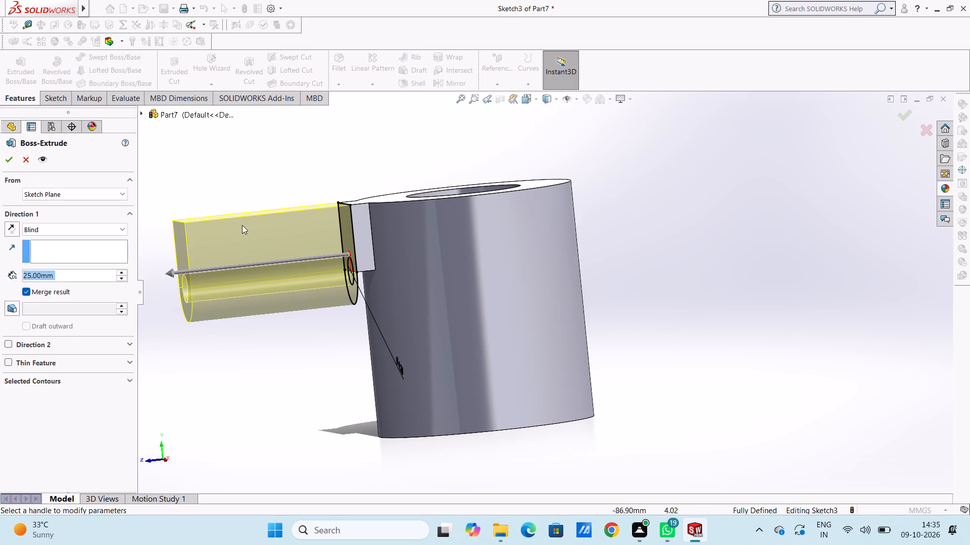
click(6, 226)
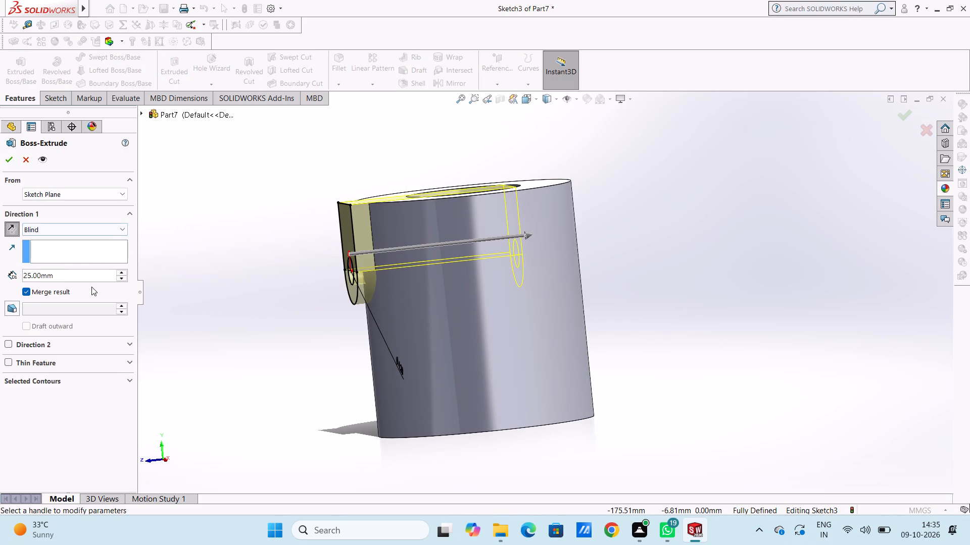
double_click(82, 277)
text(10)
key(Return)
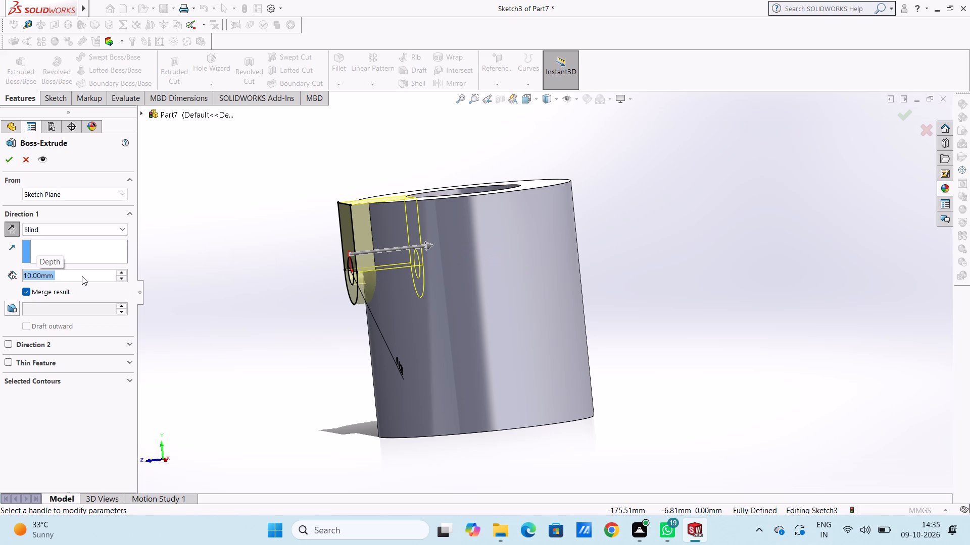
key(6)
key(Return)
scroll(255, 178, down, 1)
middle_drag(315, 157, 289, 207)
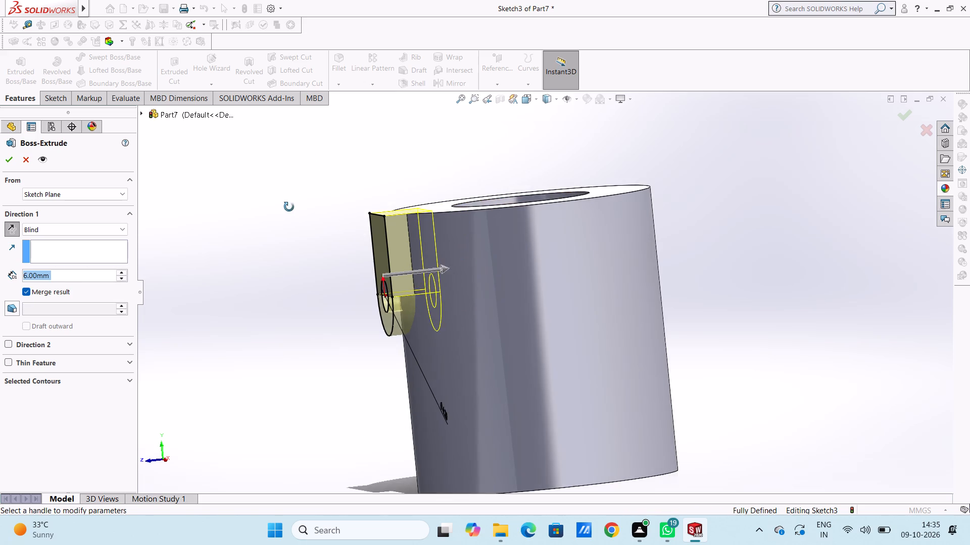
middle_drag(289, 207, 285, 265)
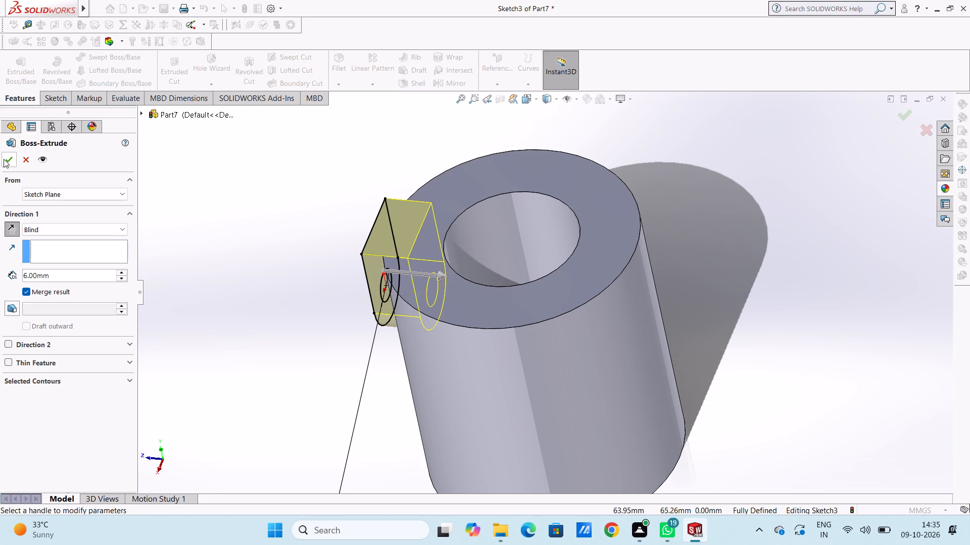
click(4, 159)
click(230, 247)
On the tab's front face, sketch a 2.1 mm radius circle centred on the origin, matching the half-round hole's edge.
middle_drag(257, 302, 274, 237)
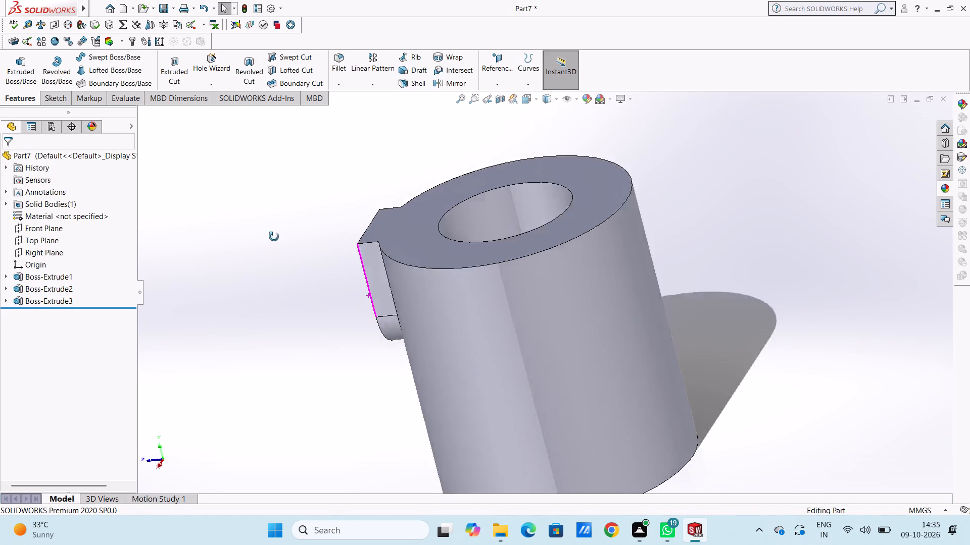
middle_drag(274, 237, 343, 216)
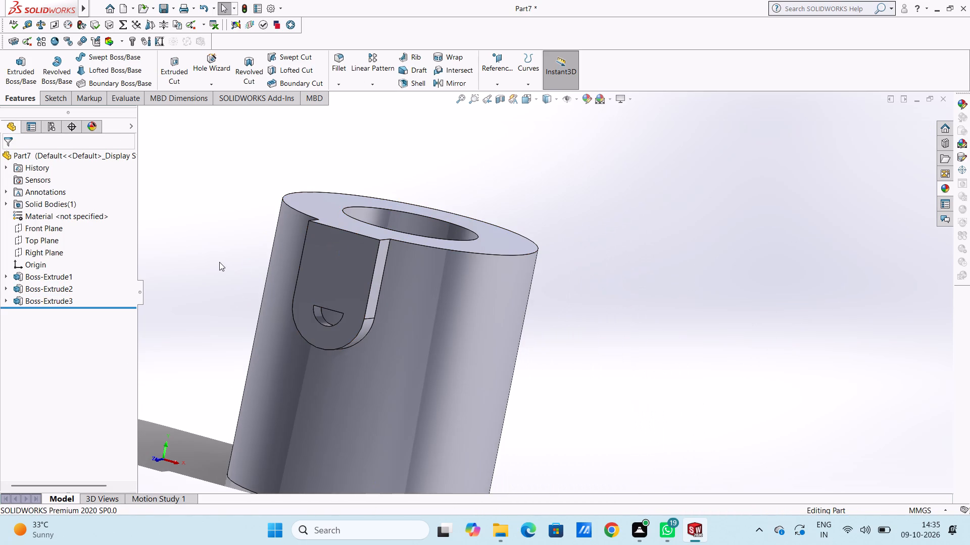
key(ctrl+1)
scroll(219, 262, up, 5)
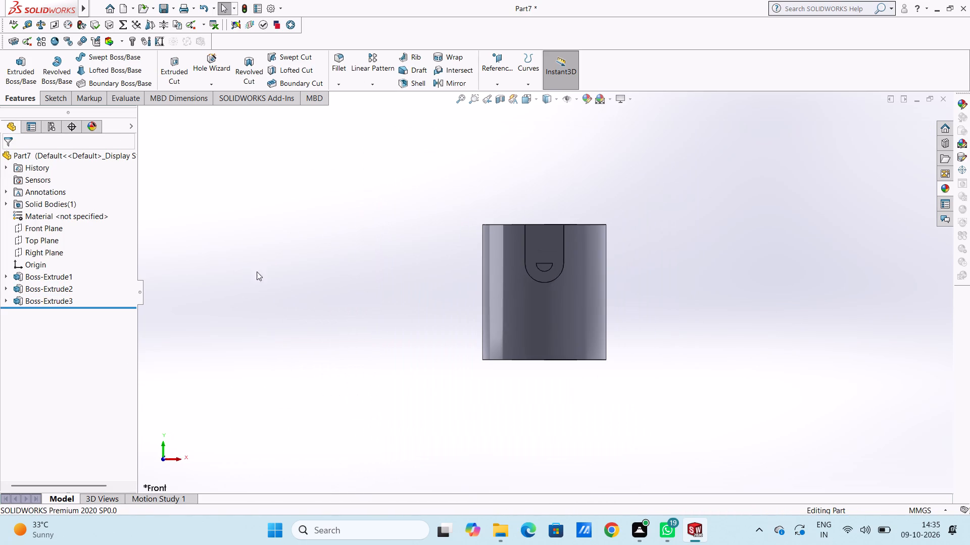
scroll(526, 269, down, 2)
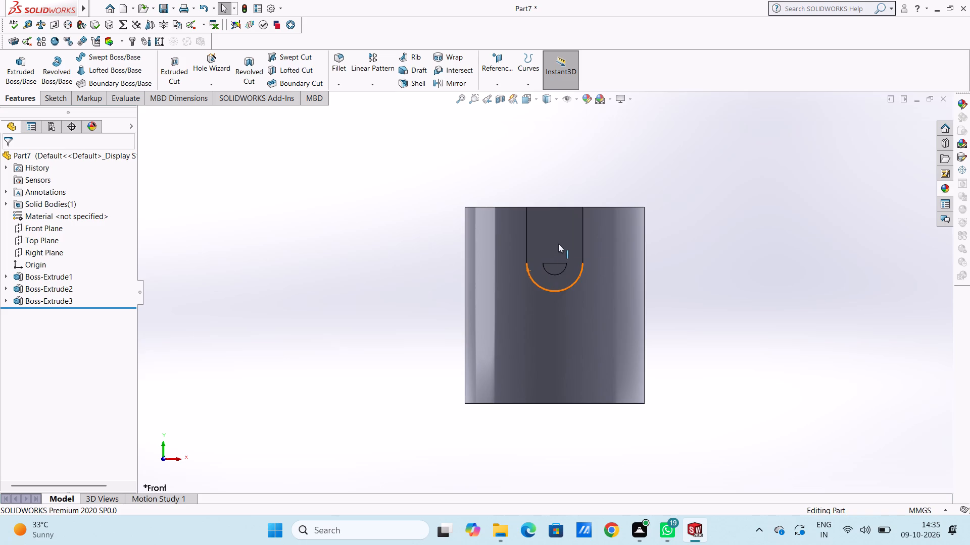
click(561, 278)
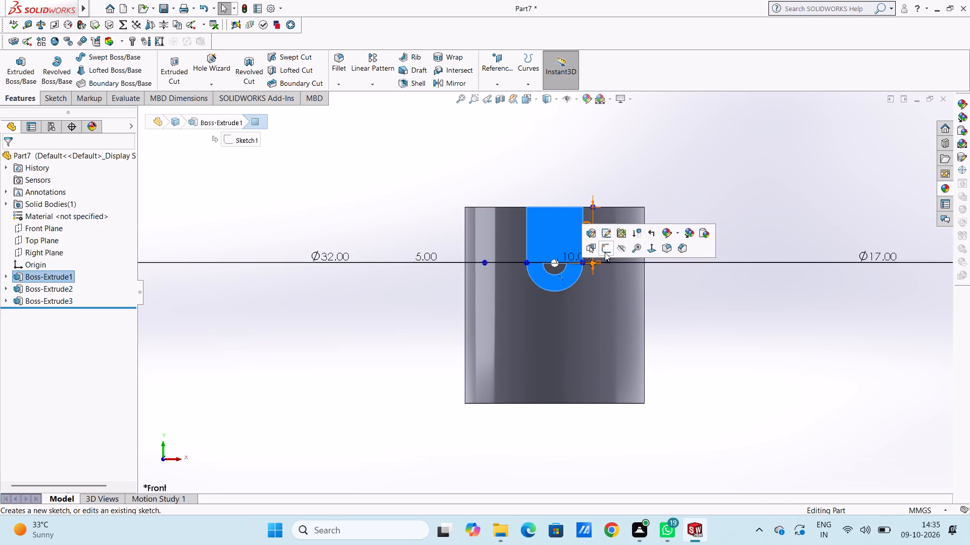
click(605, 252)
click(528, 191)
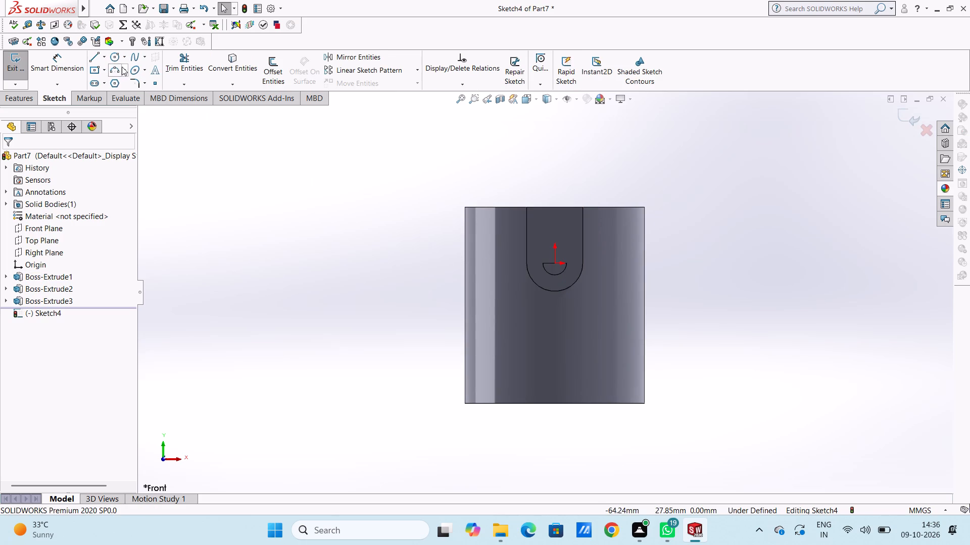
click(115, 59)
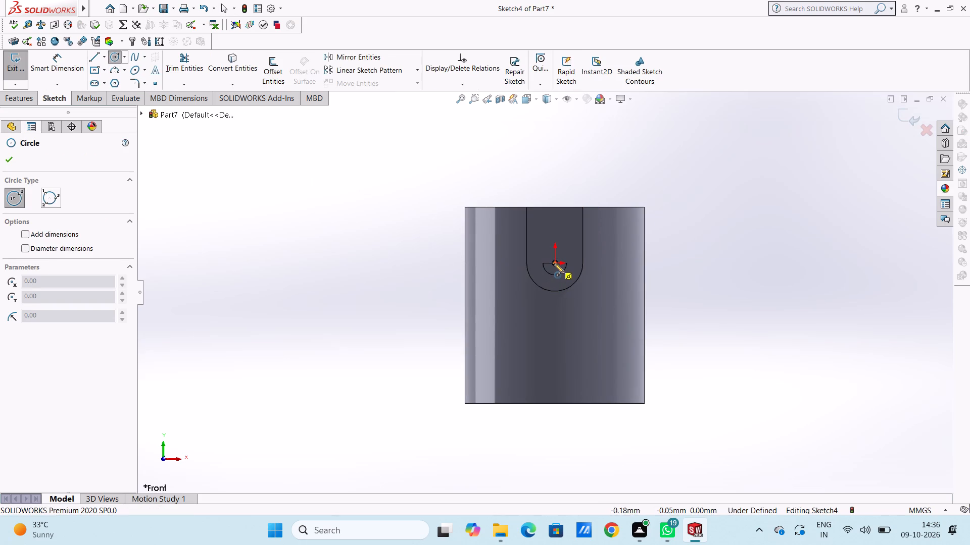
click(554, 262)
click(558, 276)
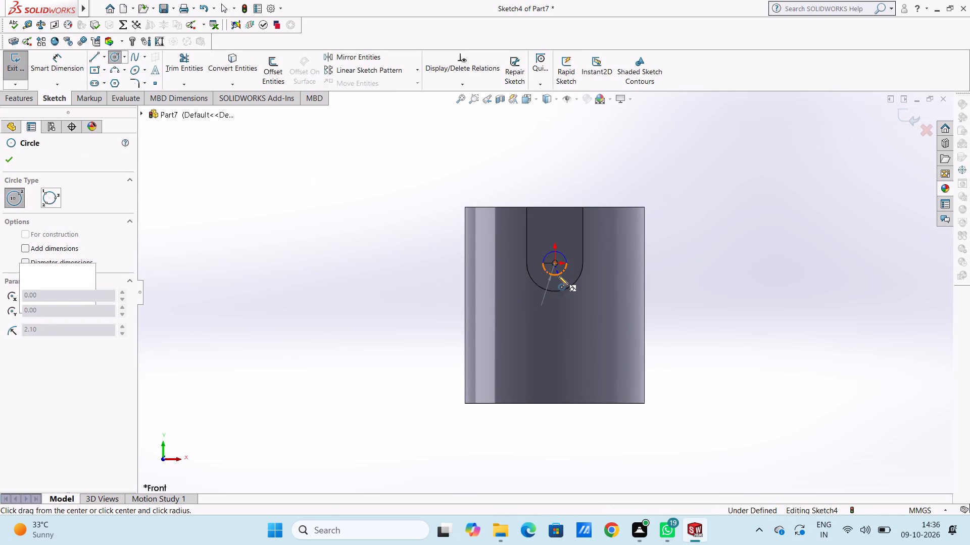
click(15, 160)
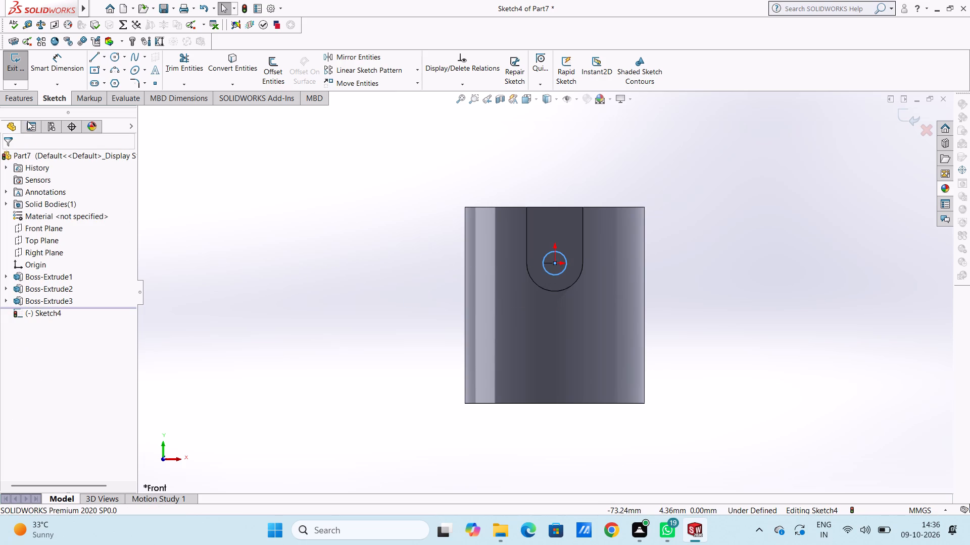
Dimension the new circle's diameter as 4.20 mm.
click(58, 65)
click(554, 276)
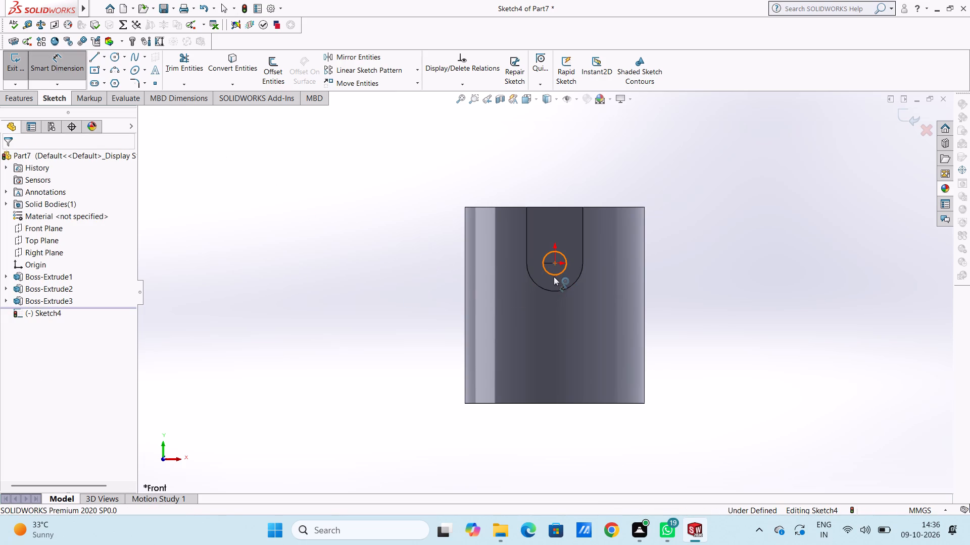
click(292, 387)
click(247, 377)
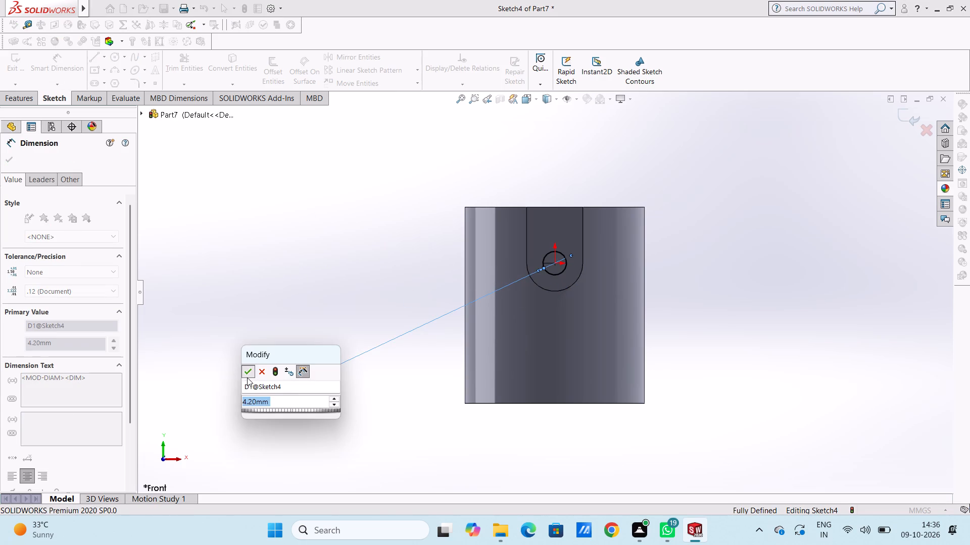
click(269, 353)
middle_drag(429, 211, 389, 312)
click(67, 67)
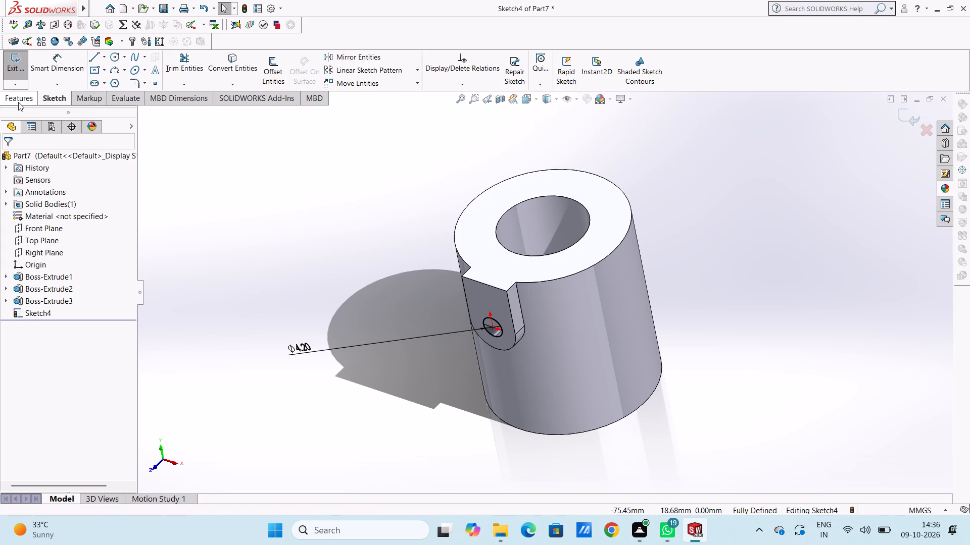
Extrude-cut the 4.20 mm circle from the tab's front face through to the sleeve's bore, Blind, 20 mm.
click(15, 98)
click(173, 69)
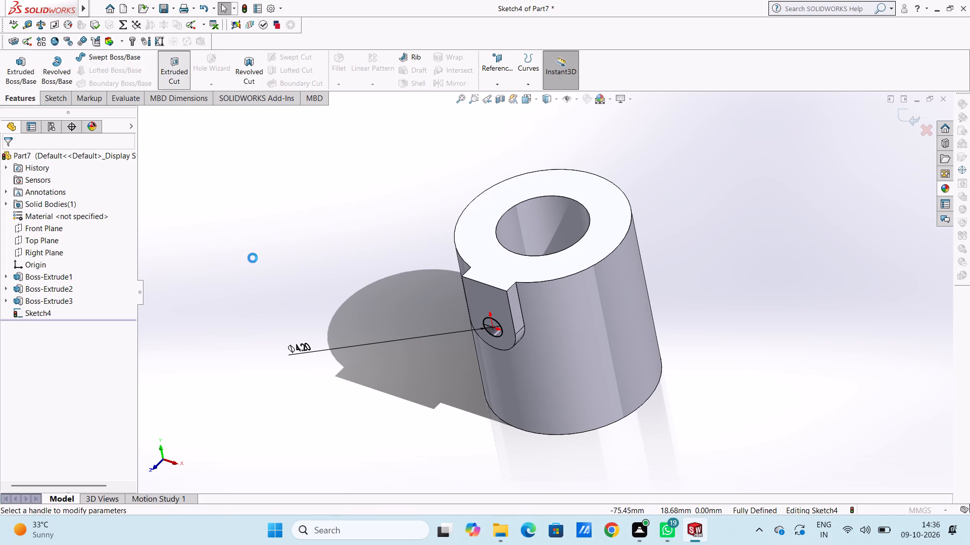
text(30)
key(Return)
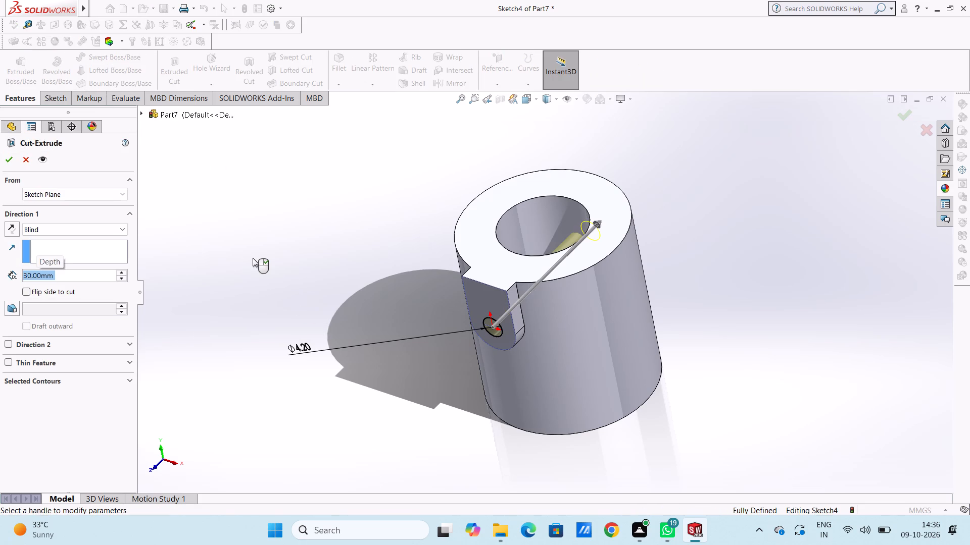
text(20)
key(Return)
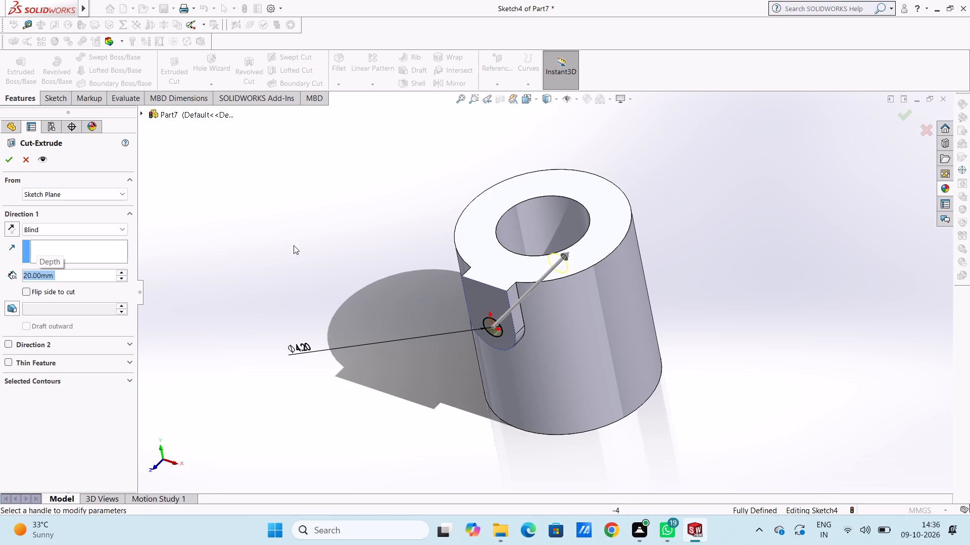
middle_drag(293, 241, 302, 323)
scroll(301, 323, down, 1)
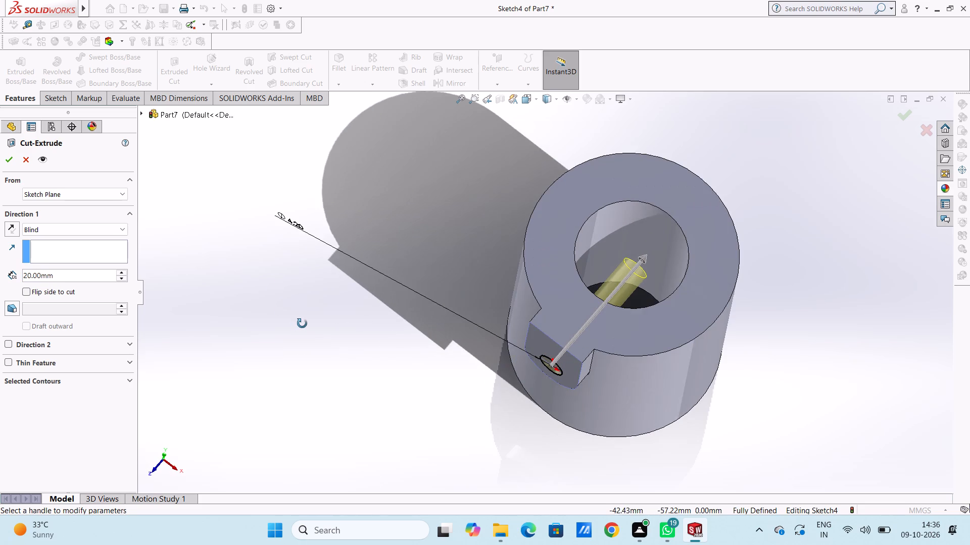
middle_drag(302, 323, 298, 304)
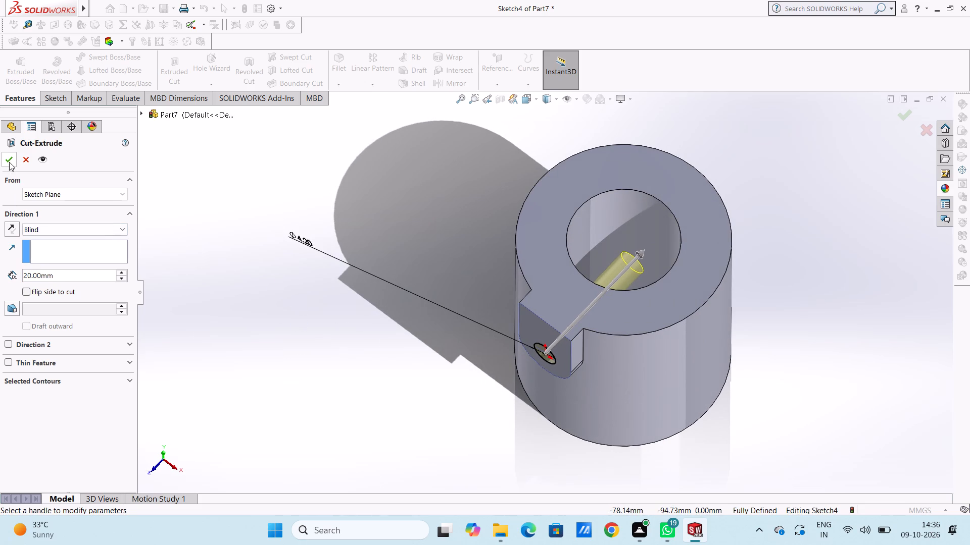
click(10, 159)
click(253, 294)
Examine the tab and its hole from several angles and in the front, left and right views.
middle_drag(328, 365, 348, 222)
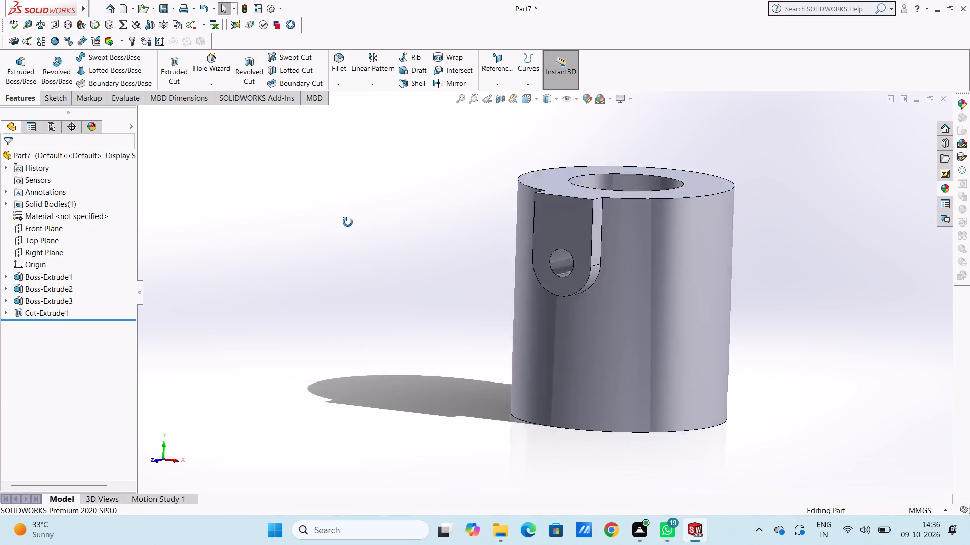
middle_drag(348, 222, 372, 216)
middle_drag(441, 318, 421, 306)
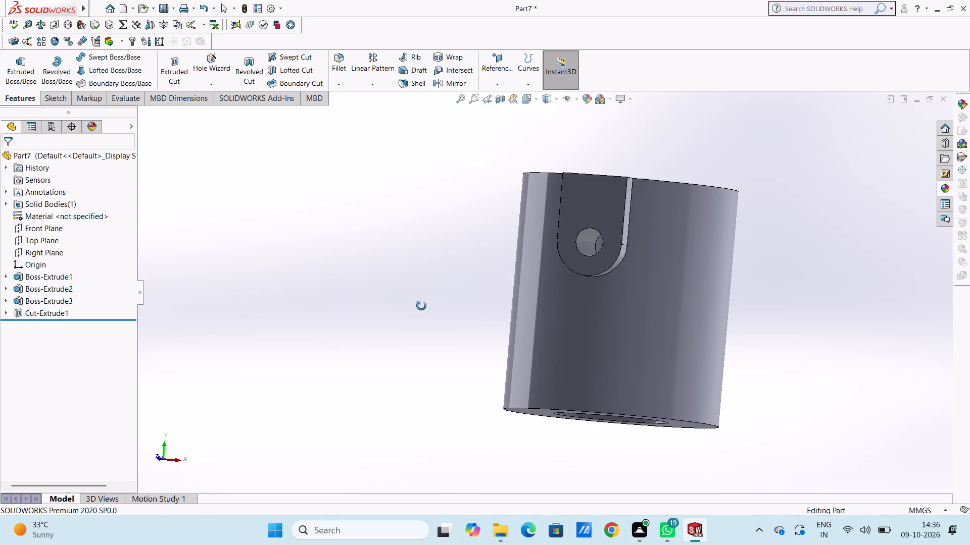
middle_drag(421, 306, 375, 405)
middle_drag(407, 265, 373, 397)
middle_drag(367, 320, 428, 205)
middle_drag(420, 341, 471, 263)
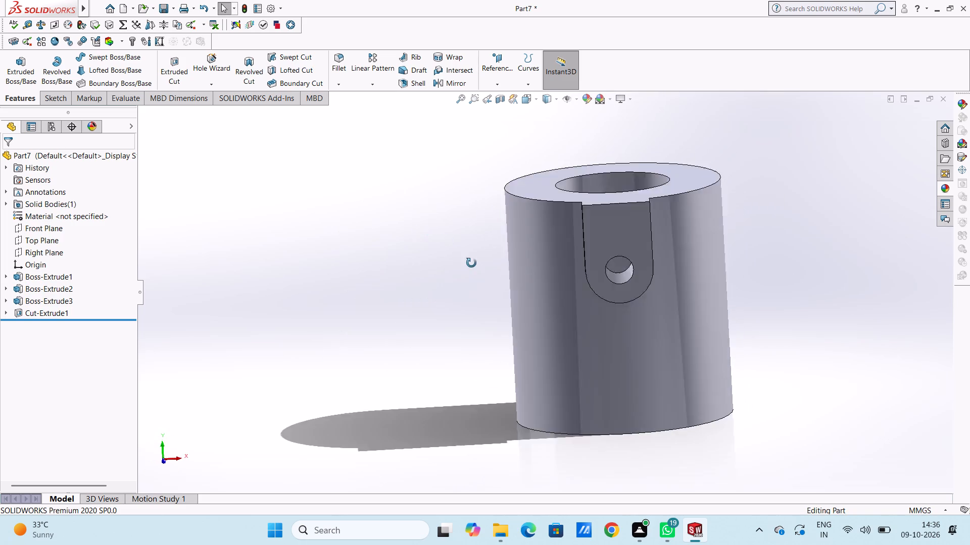
middle_drag(471, 263, 405, 308)
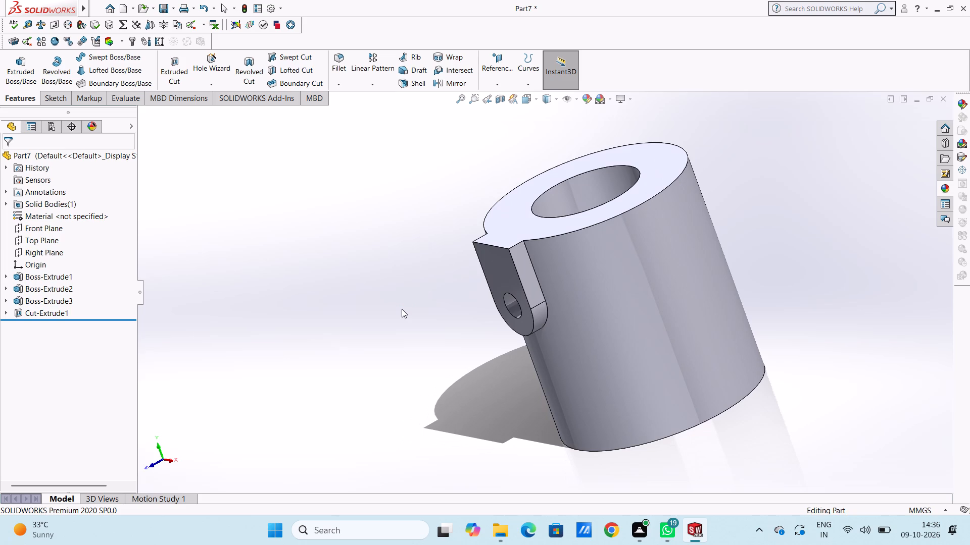
middle_drag(410, 345, 416, 340)
middle_drag(416, 340, 386, 314)
scroll(389, 318, up, 4)
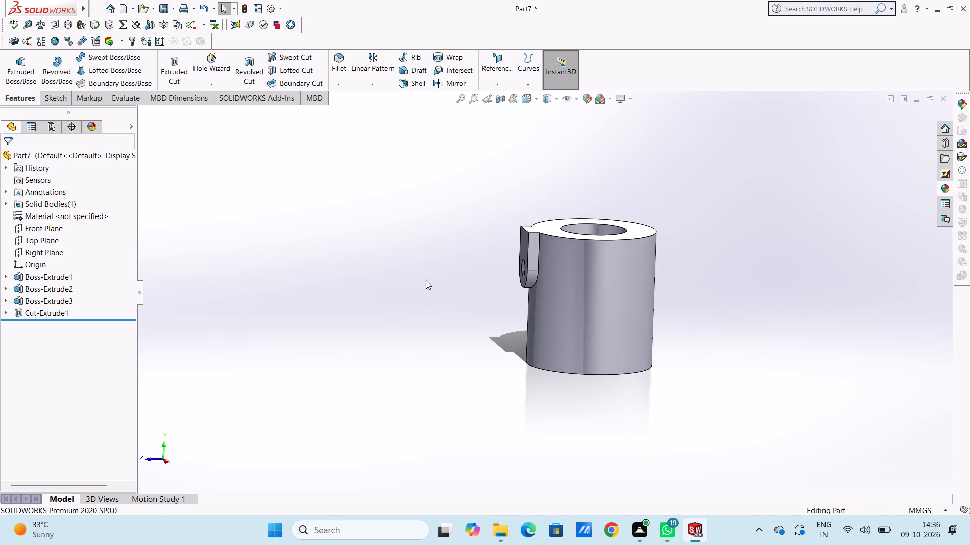
middle_drag(417, 277, 450, 323)
middle_click(444, 320)
middle_click(441, 319)
middle_click(440, 318)
middle_click(440, 318)
middle_click(440, 318)
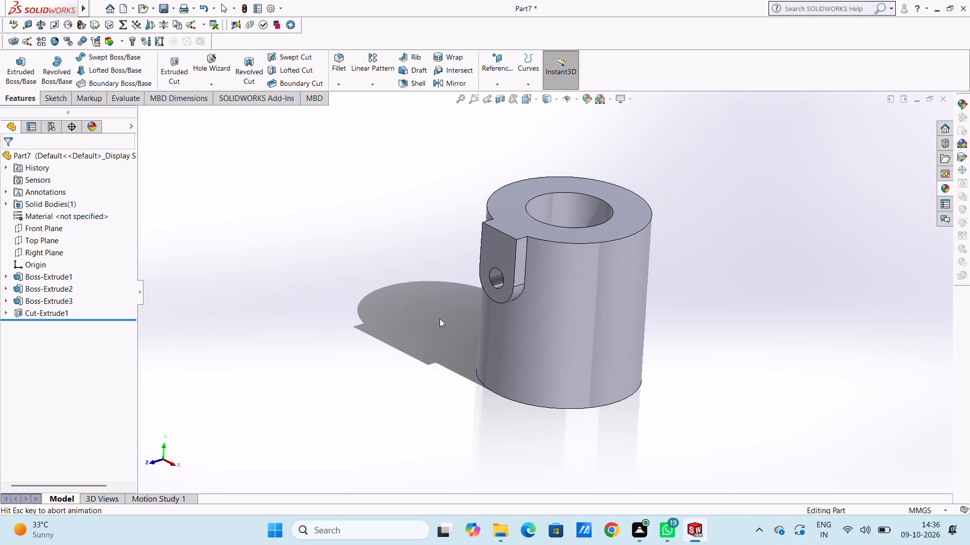
scroll(434, 314, up, 3)
middle_drag(418, 323, 383, 311)
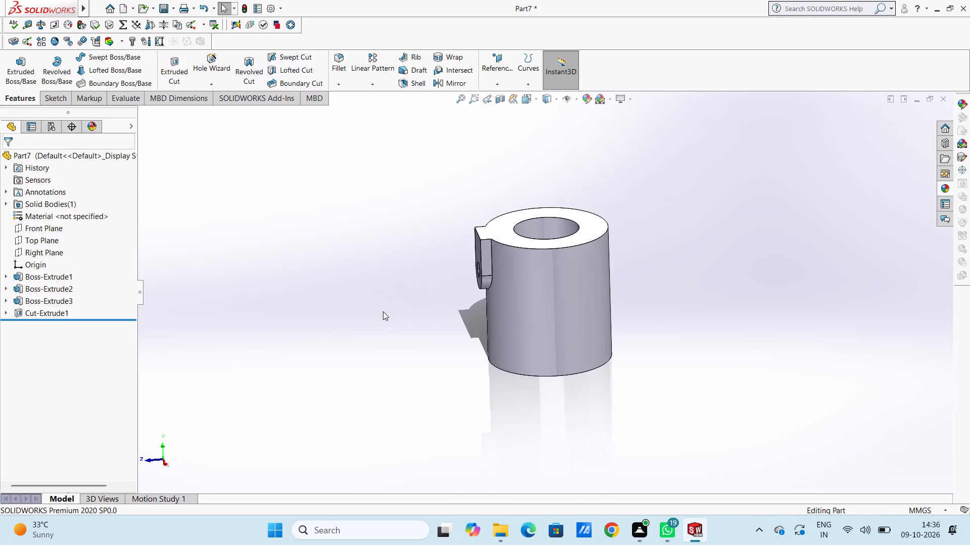
key(ctrl+1)
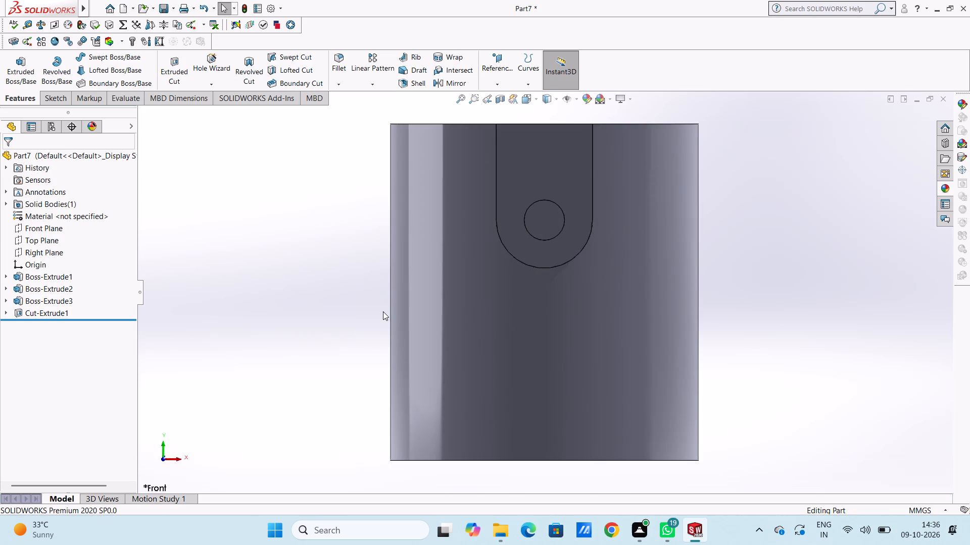
key(ctrl+3)
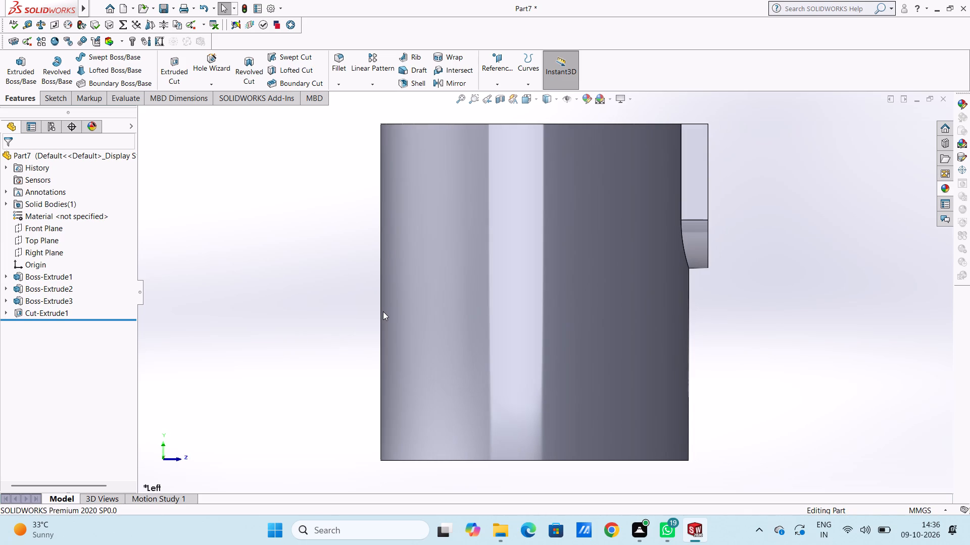
scroll(383, 311, up, 5)
key(ctrl+4)
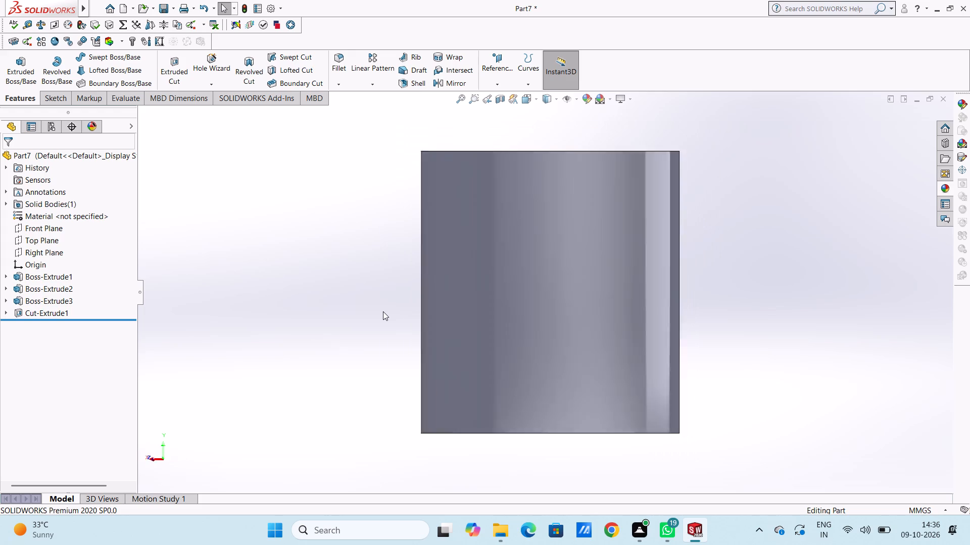
scroll(383, 311, up, 9)
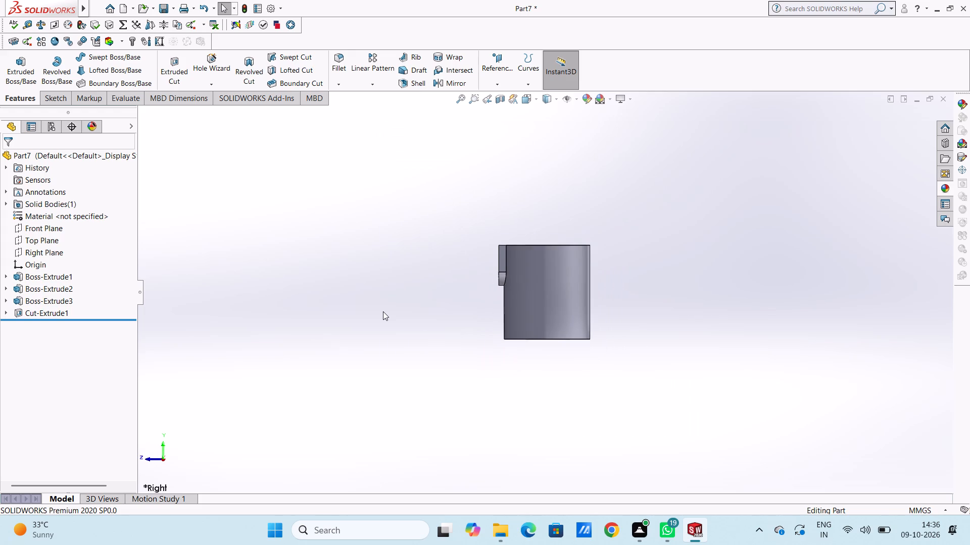
Create a reference plane parallel to the Top Plane, offset 7.5 mm downwards with the offset flipped.
click(491, 63)
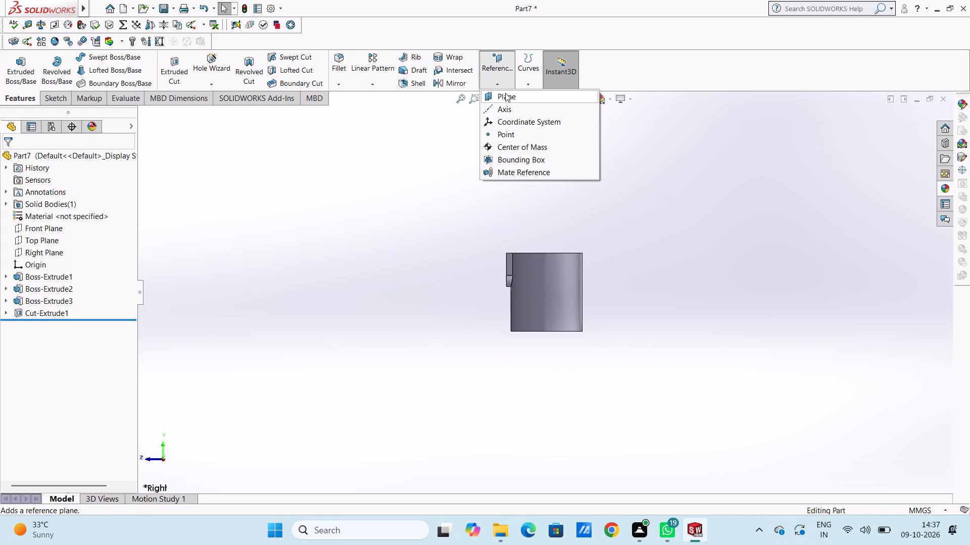
click(505, 93)
click(165, 116)
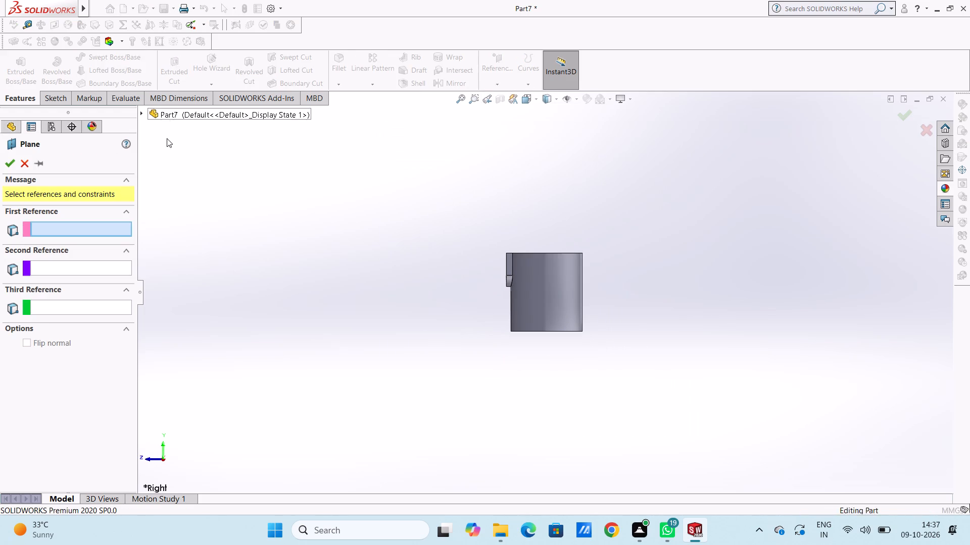
click(184, 197)
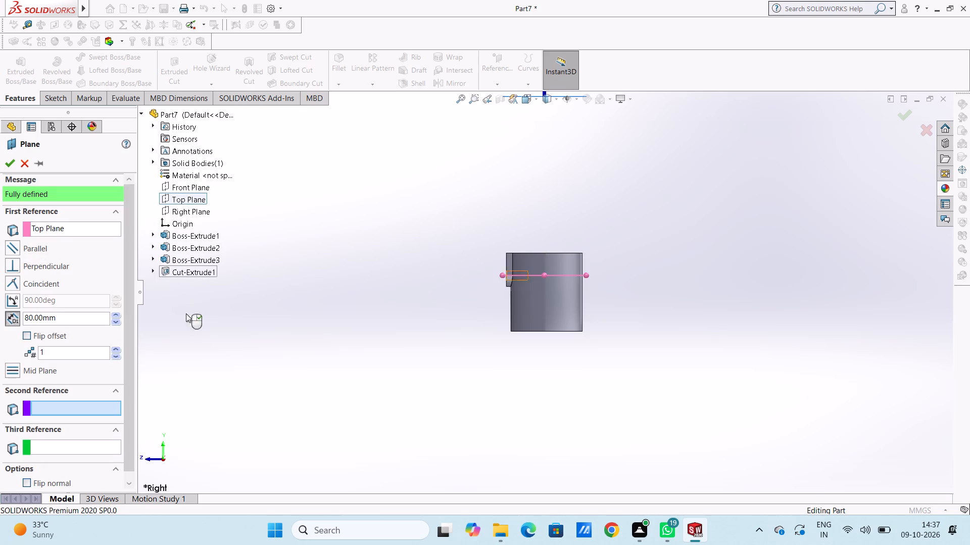
double_click(84, 319)
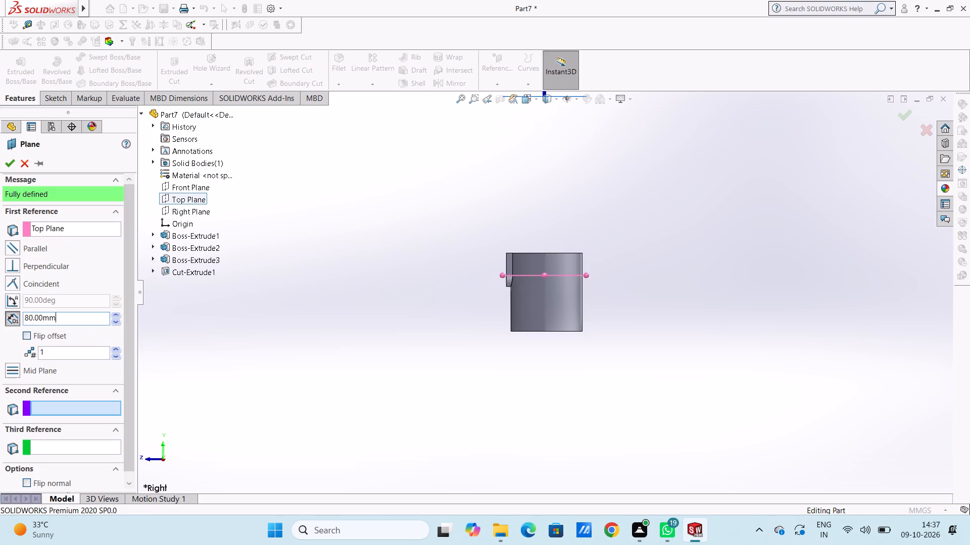
text(10)
key(Return)
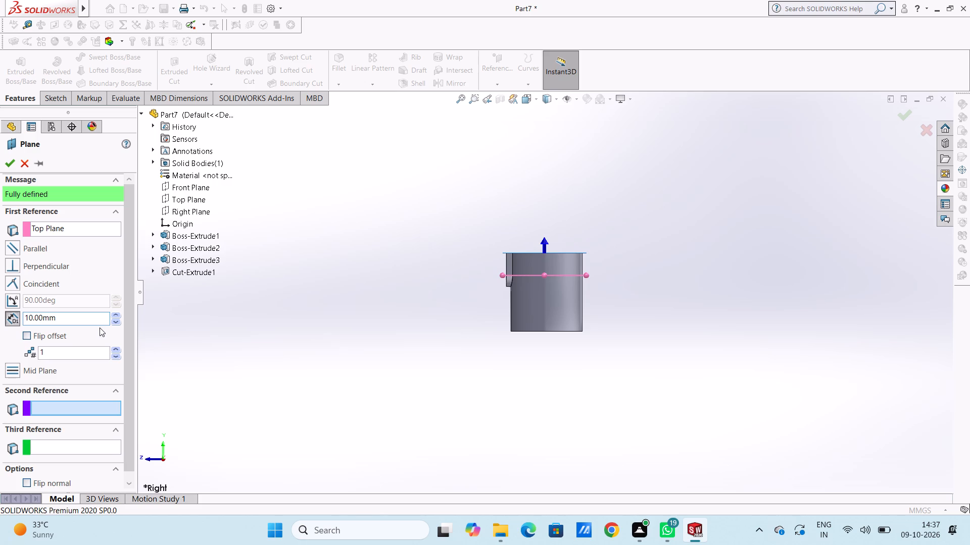
double_click(78, 319)
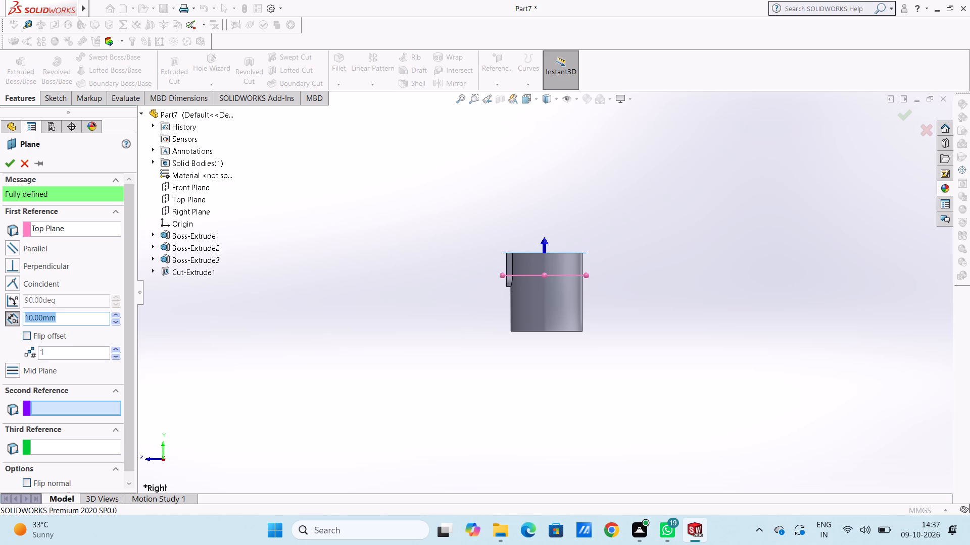
text(7.5)
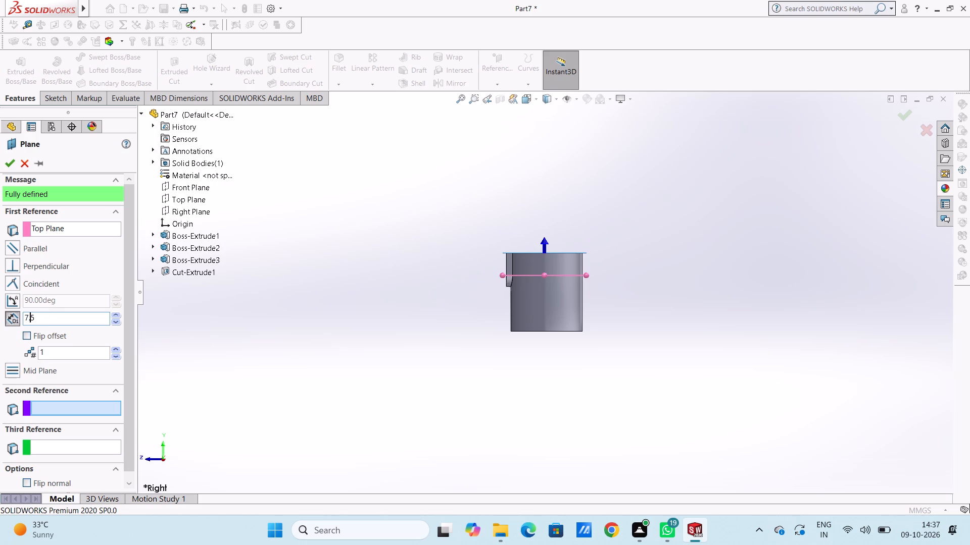
key(Return)
click(29, 336)
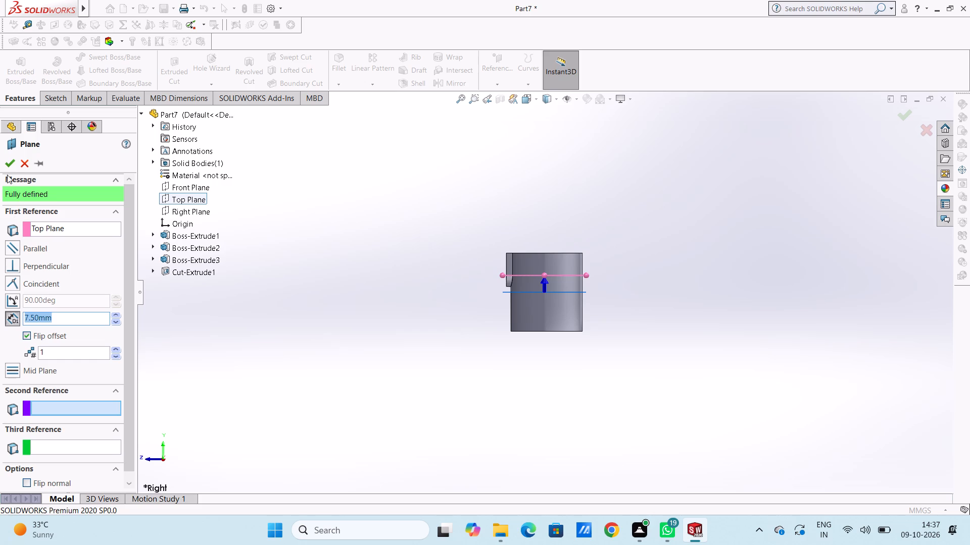
click(11, 160)
click(284, 314)
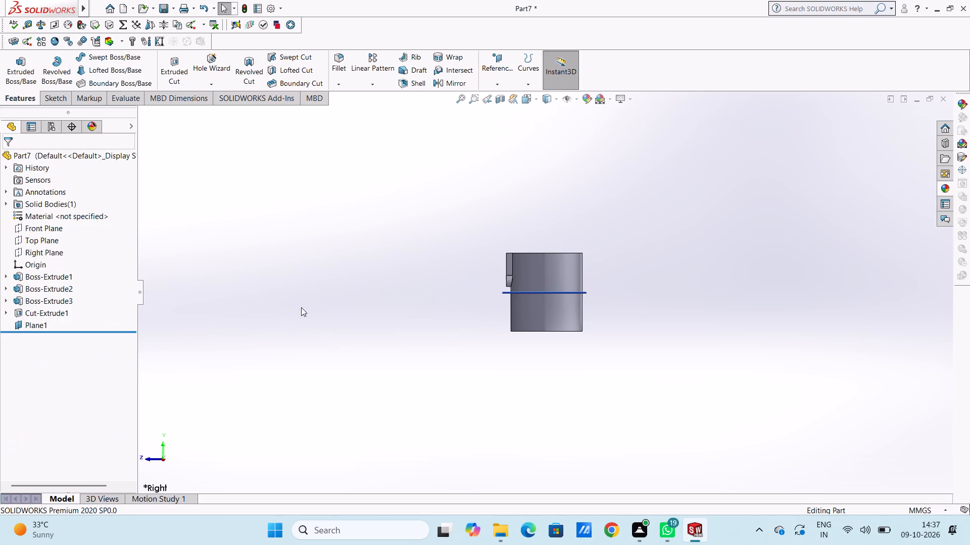
Start a new sketch on the offset plane below the Top Plane, seen in the top view.
scroll(507, 303, down, 3)
scroll(643, 276, down, 1)
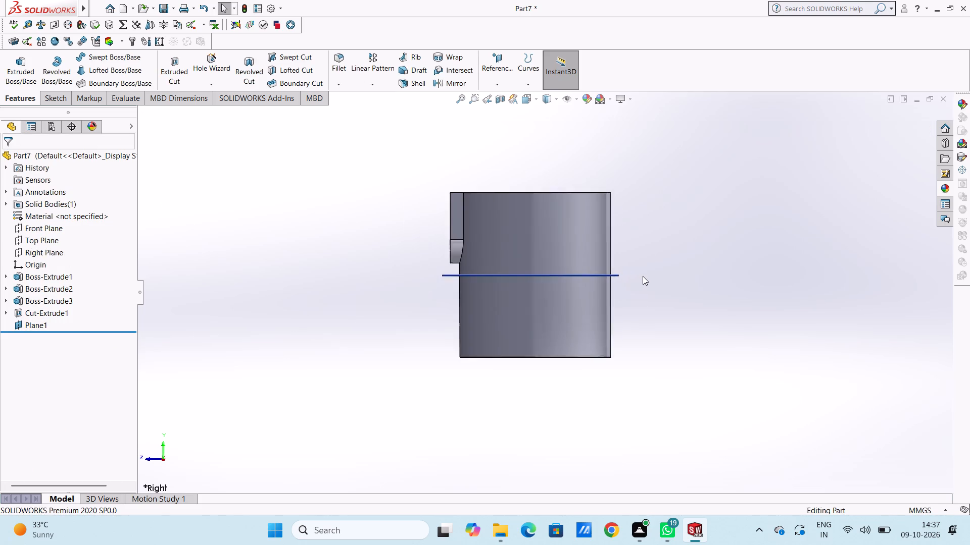
scroll(643, 276, down, 2)
scroll(643, 276, up, 4)
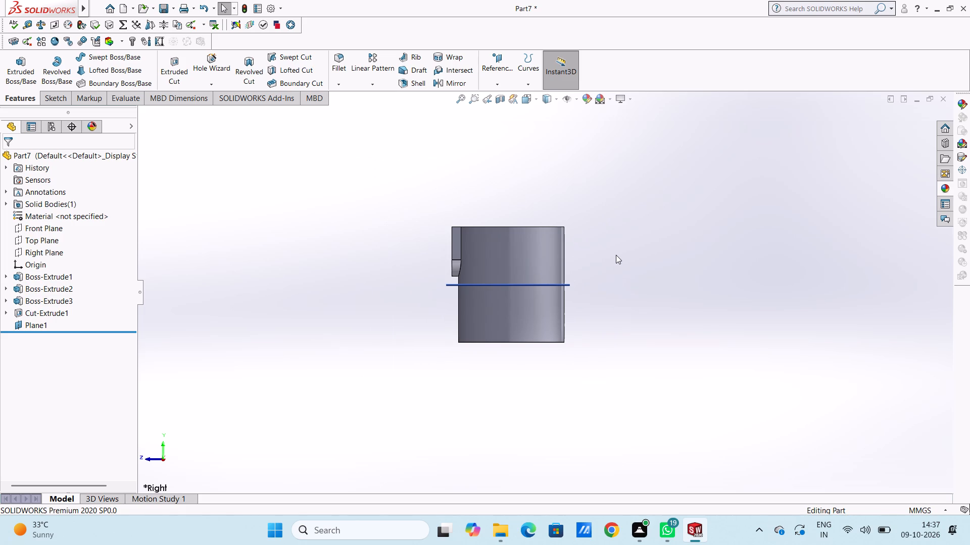
key(ctrl+5)
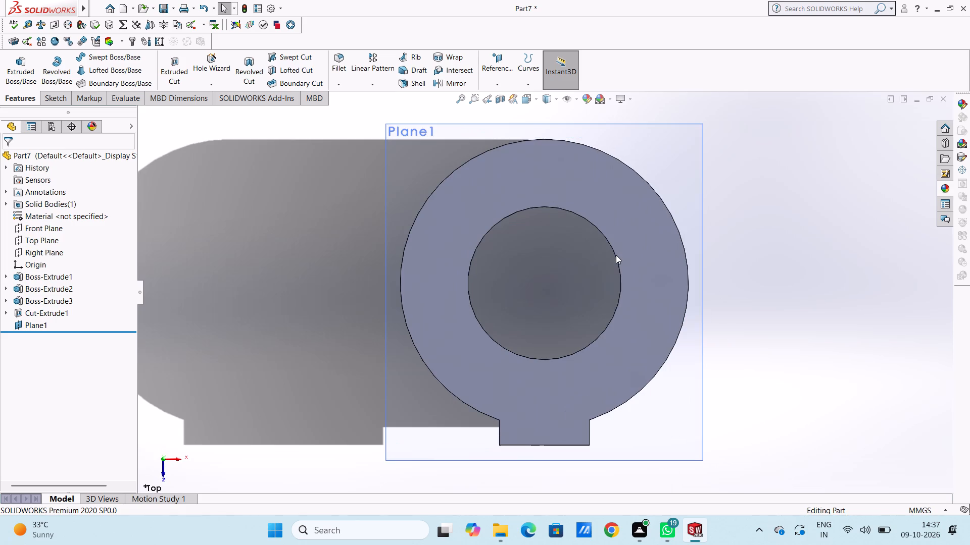
key(ctrl+5)
scroll(616, 255, up, 5)
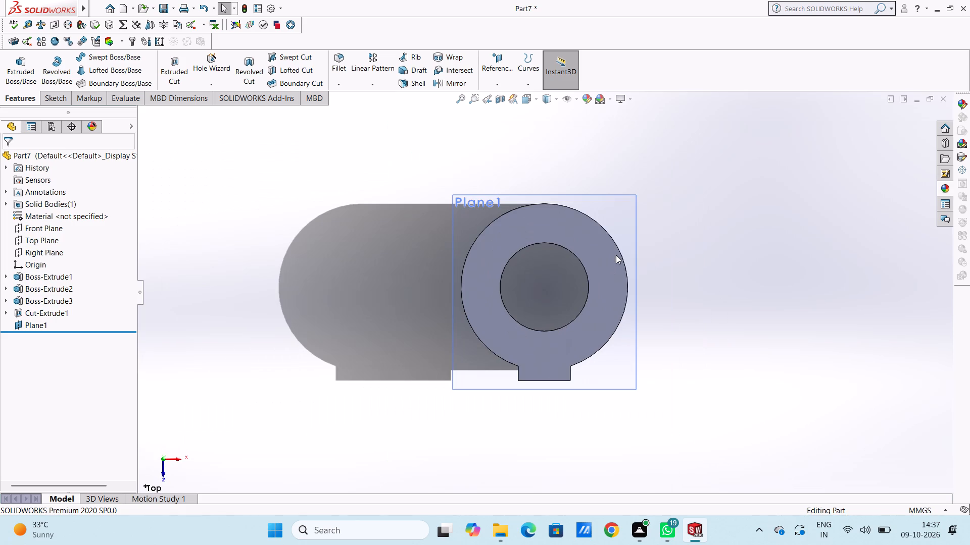
click(615, 213)
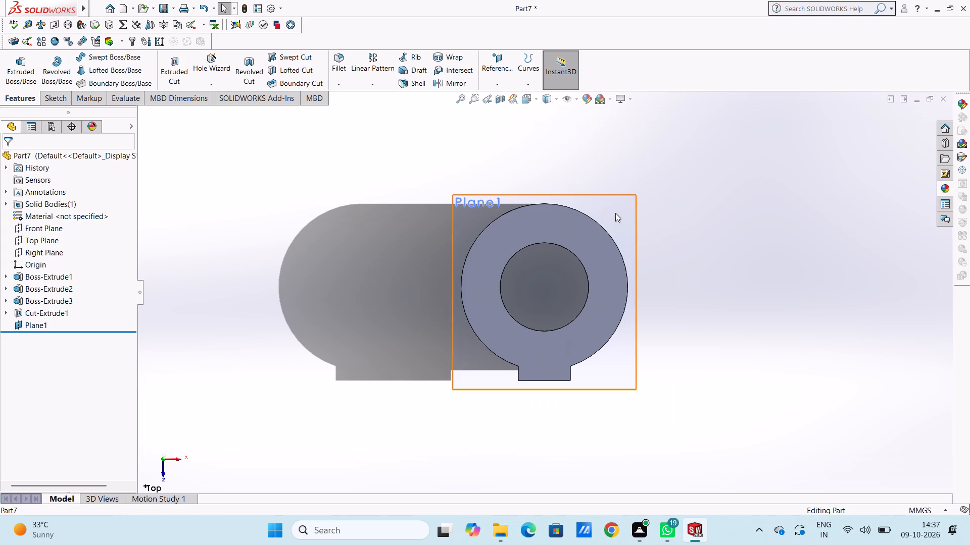
click(660, 186)
click(581, 166)
scroll(579, 173, up, 3)
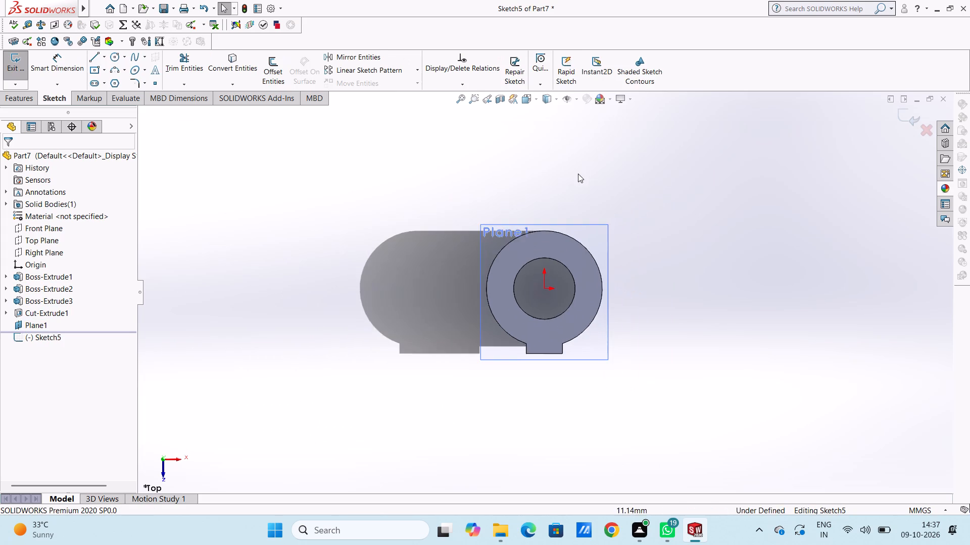
scroll(545, 198, up, 2)
scroll(611, 223, down, 2)
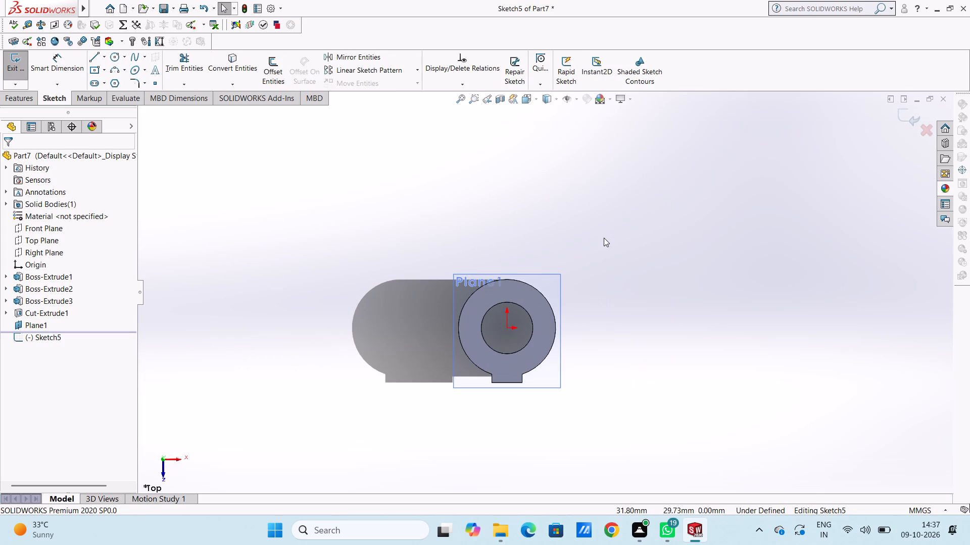
scroll(557, 244, up, 1)
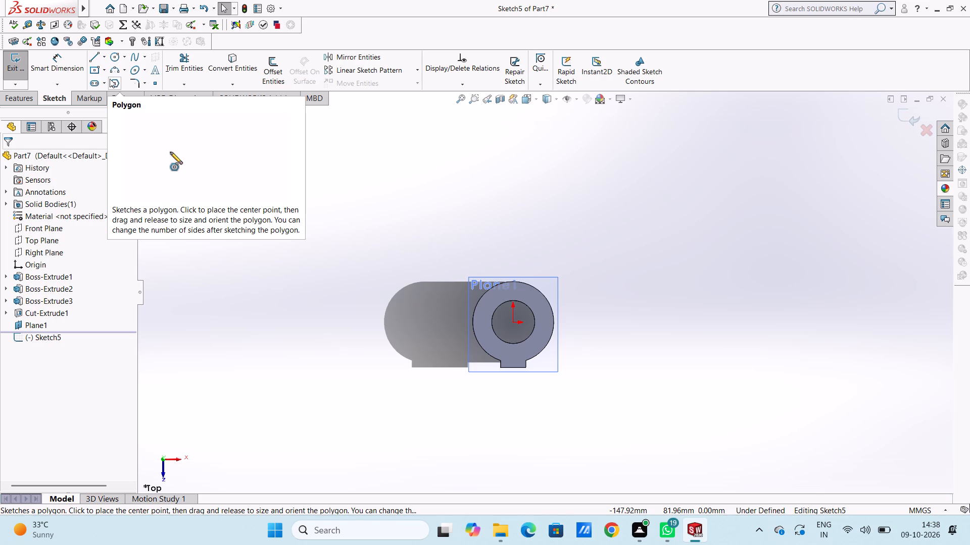
Sketch a 29 mm horizontal line starting in line with the sleeve's centre, then a 58 mm horizontal line back over it.
click(98, 59)
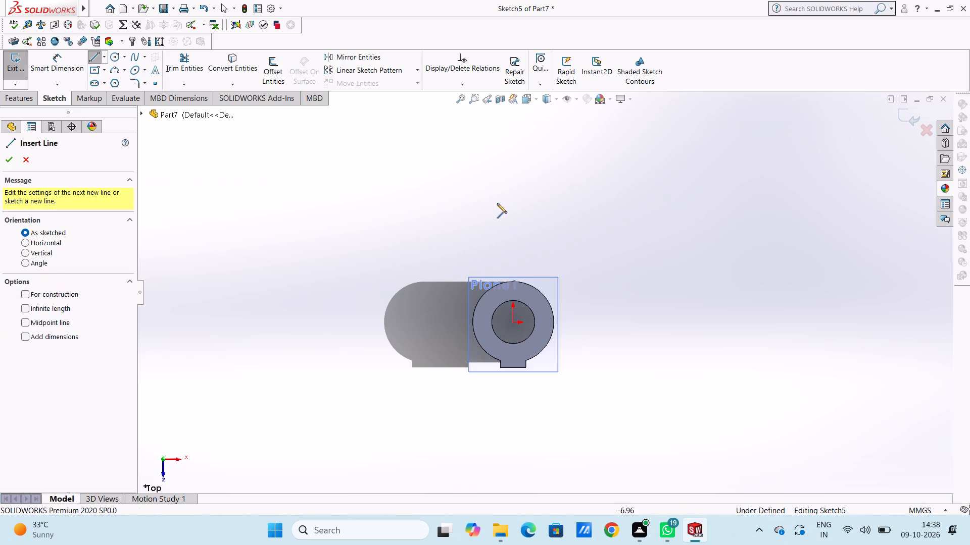
click(511, 162)
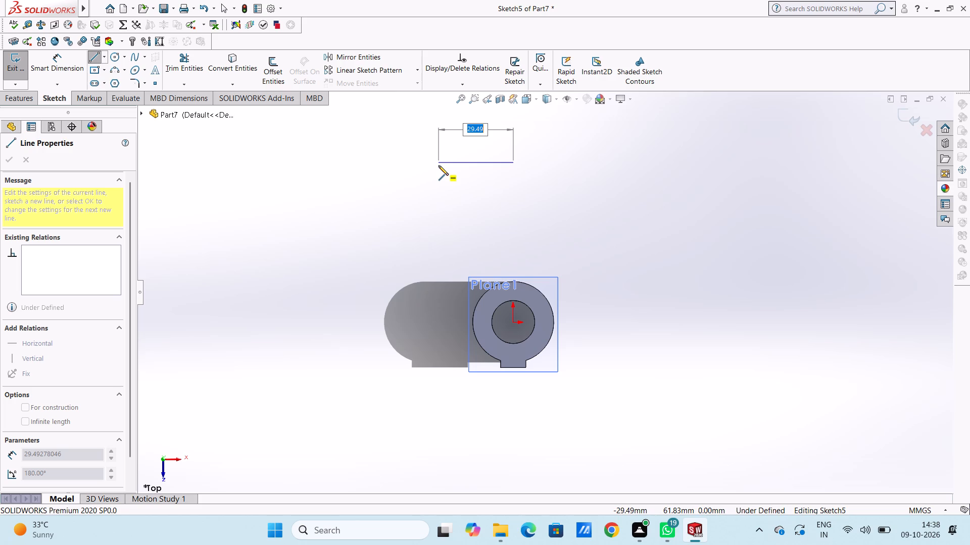
text(29)
key(Return)
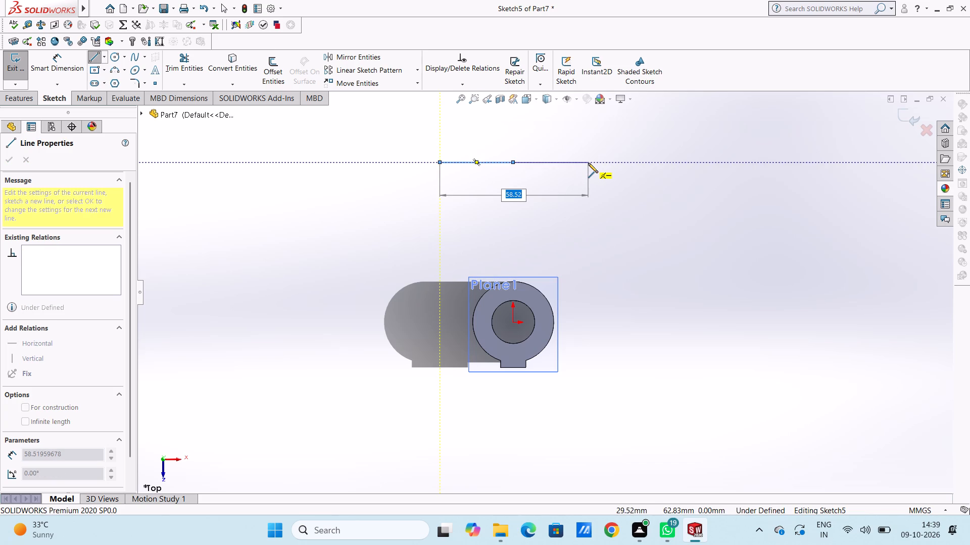
text(58)
key(Return)
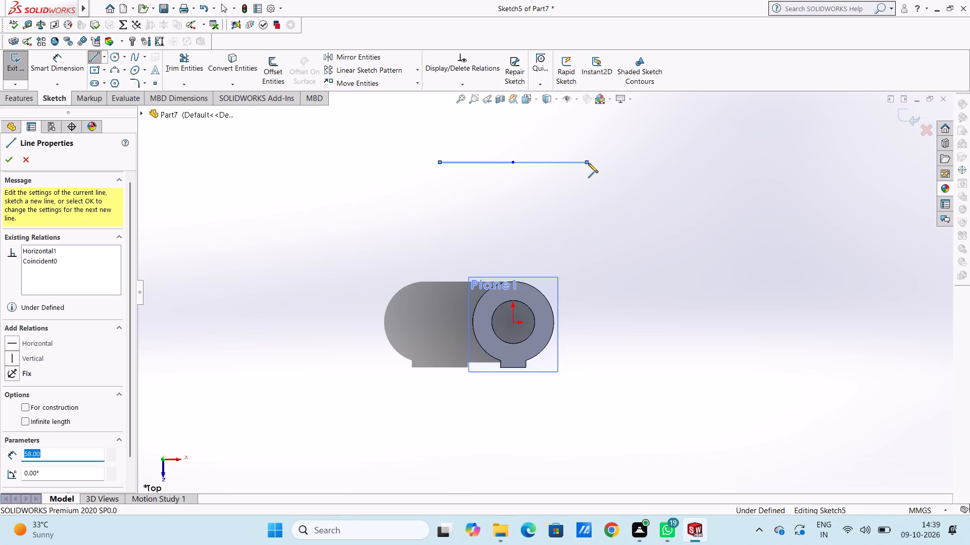
key(Escape)
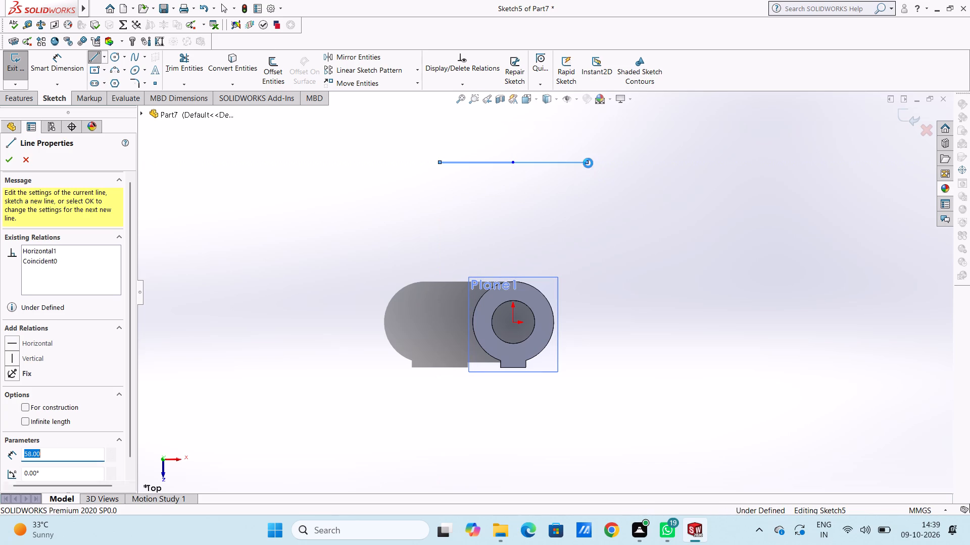
key(Escape)
Delete the 29 mm line, keeping the 58 mm one.
click(497, 162)
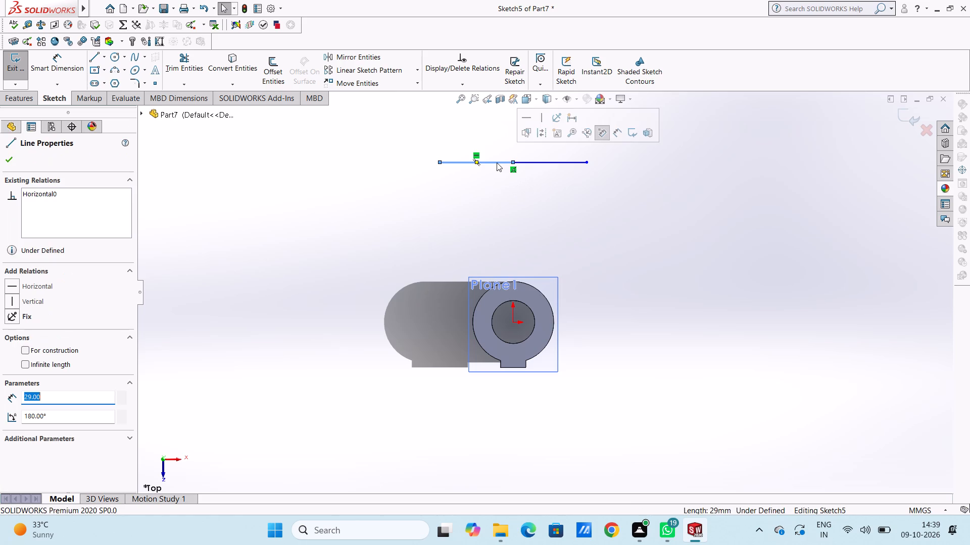
key(Delete)
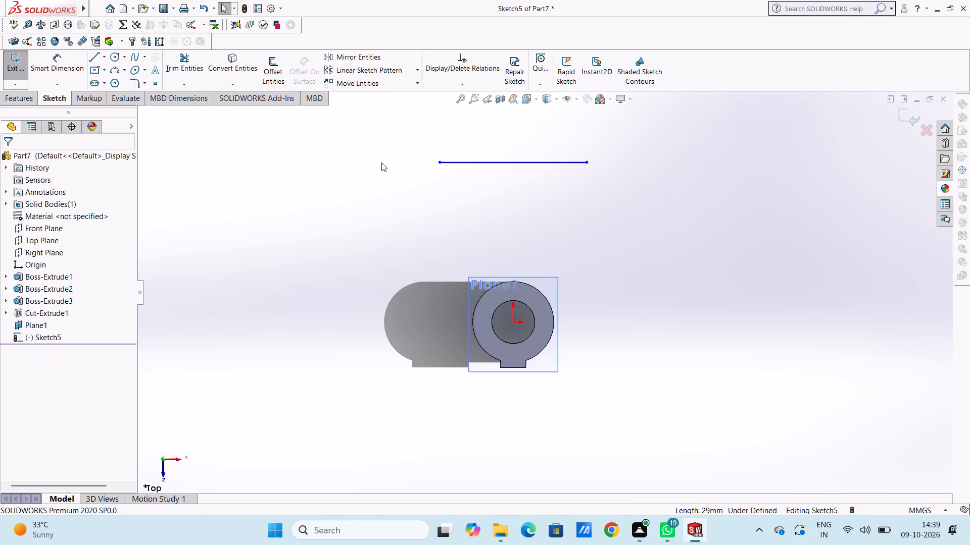
Dimension the distance from the 58 mm line's outer endpoint on the negative X side to its midpoint as 29 mm.
click(59, 57)
click(442, 165)
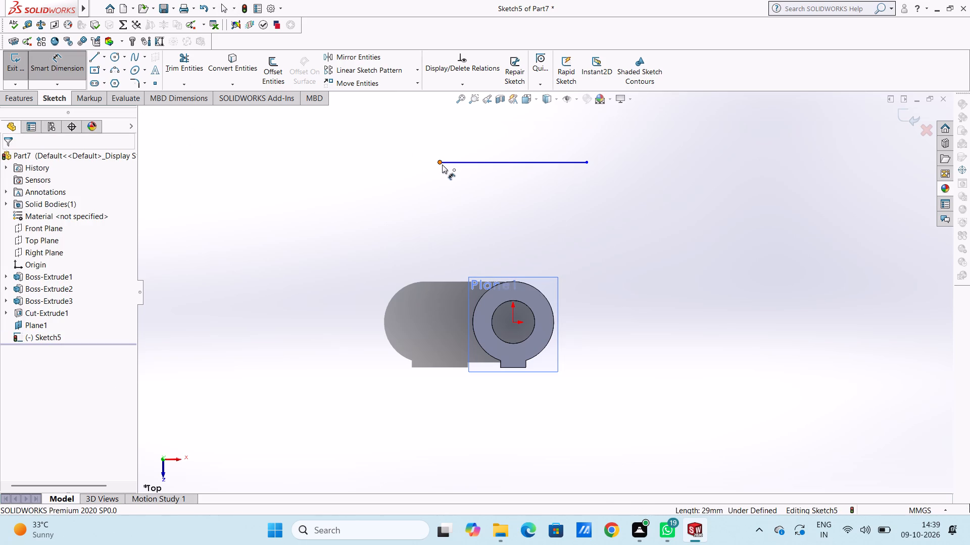
click(514, 163)
click(367, 124)
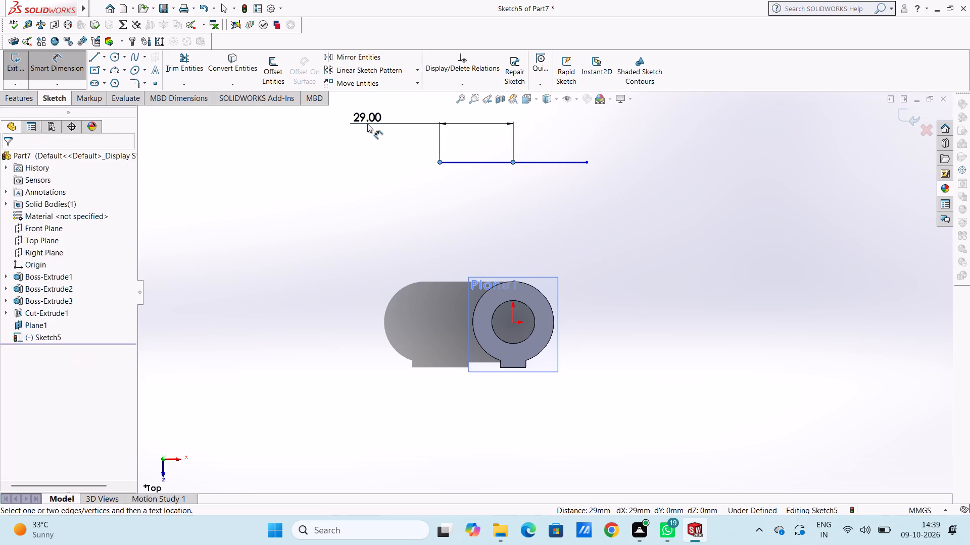
click(324, 115)
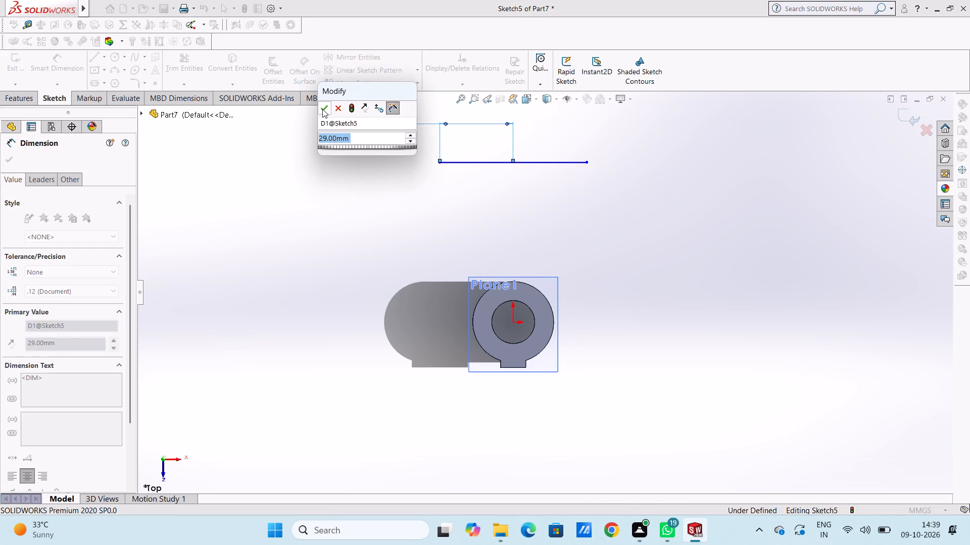
click(322, 109)
click(302, 143)
scroll(314, 157, up, 4)
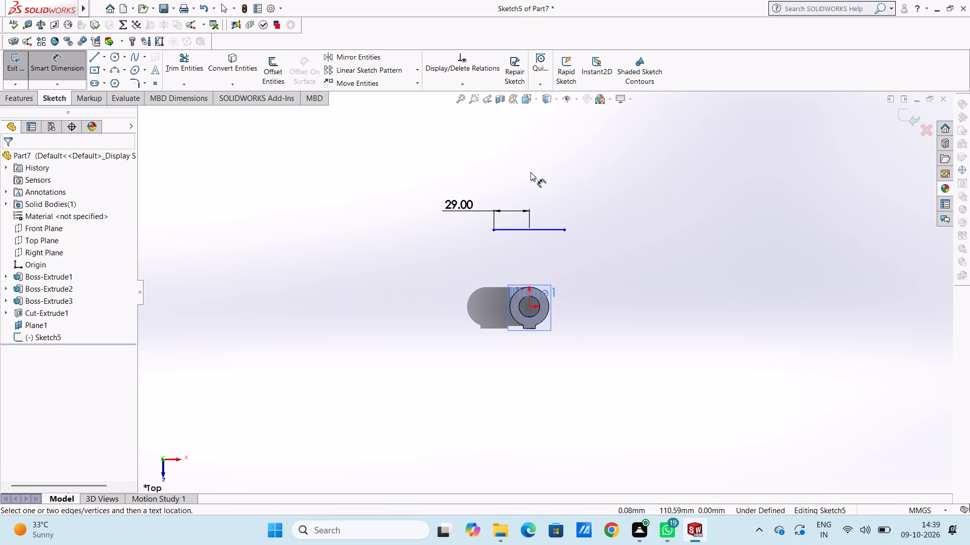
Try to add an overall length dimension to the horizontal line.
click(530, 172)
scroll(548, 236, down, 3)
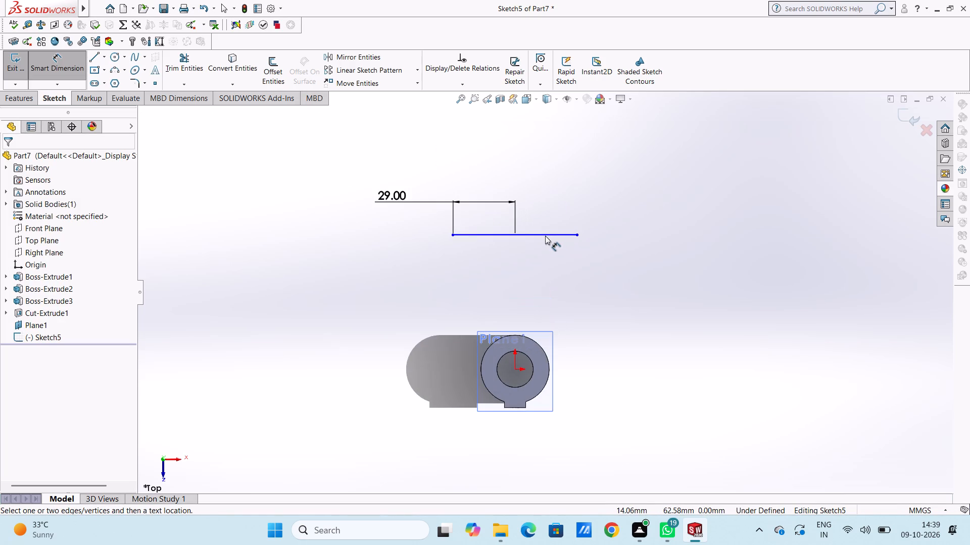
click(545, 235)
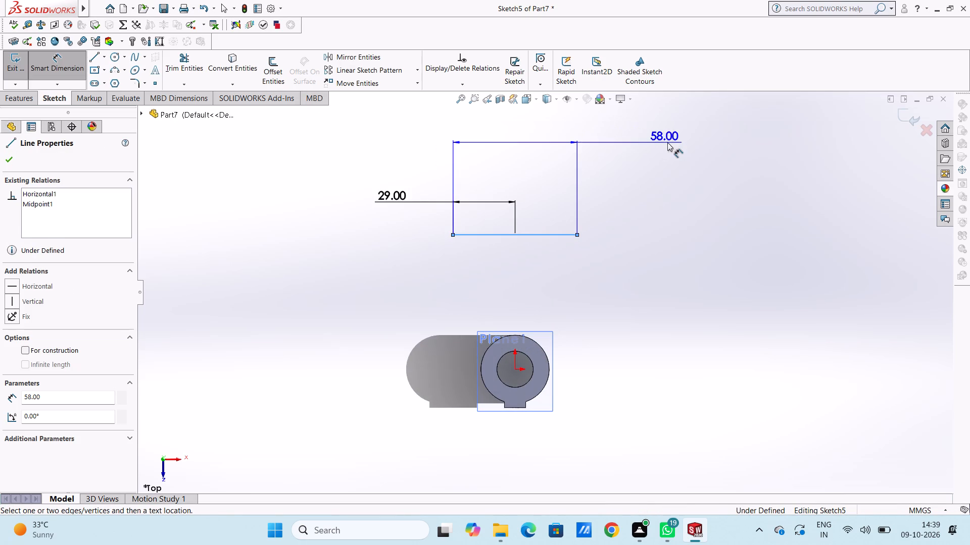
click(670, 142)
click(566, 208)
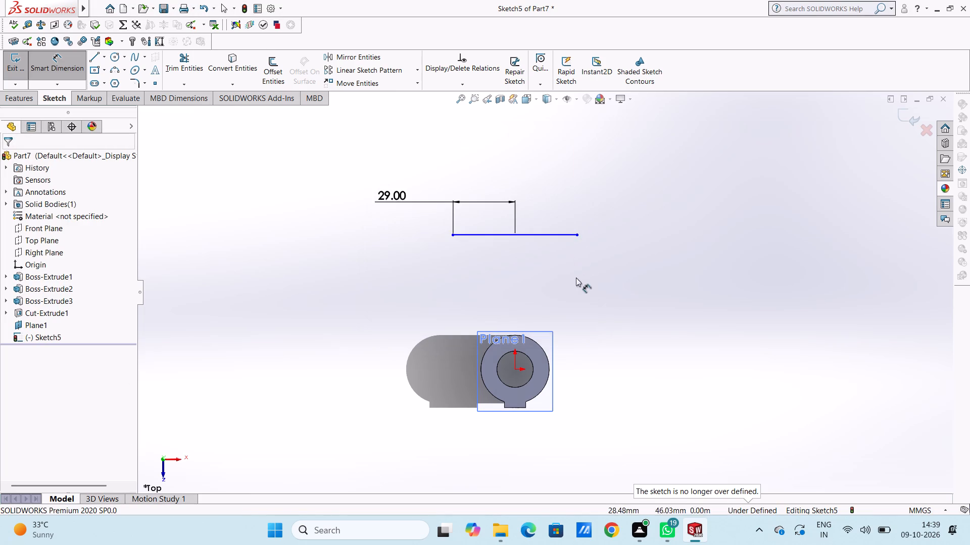
Dimension the vertical distance between the origin and the horizontal line as 76 mm.
scroll(532, 370, down, 3)
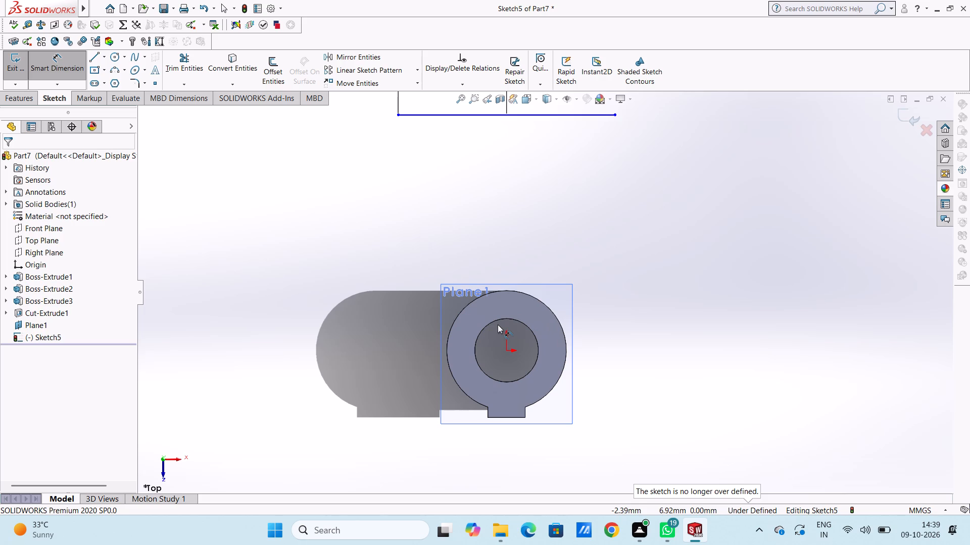
scroll(498, 324, up, 2)
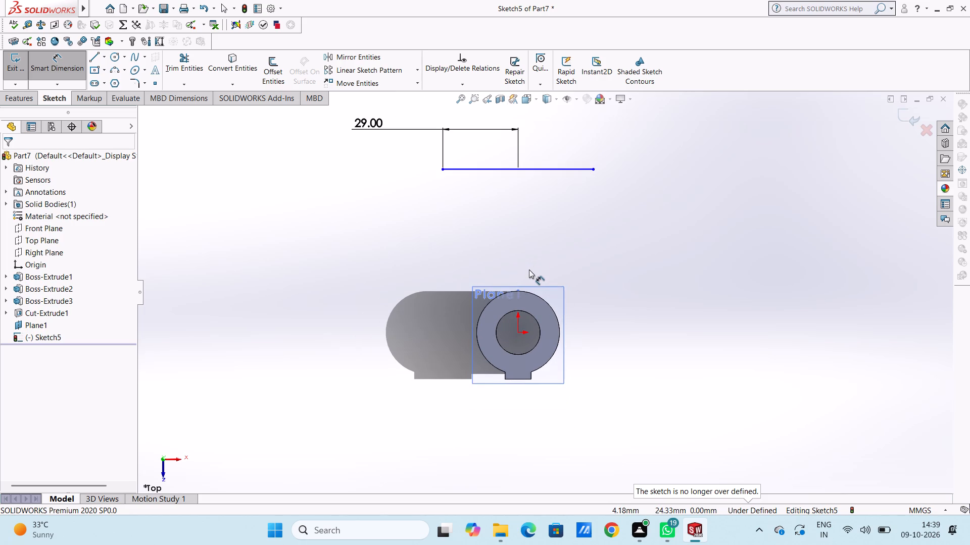
click(517, 333)
click(550, 170)
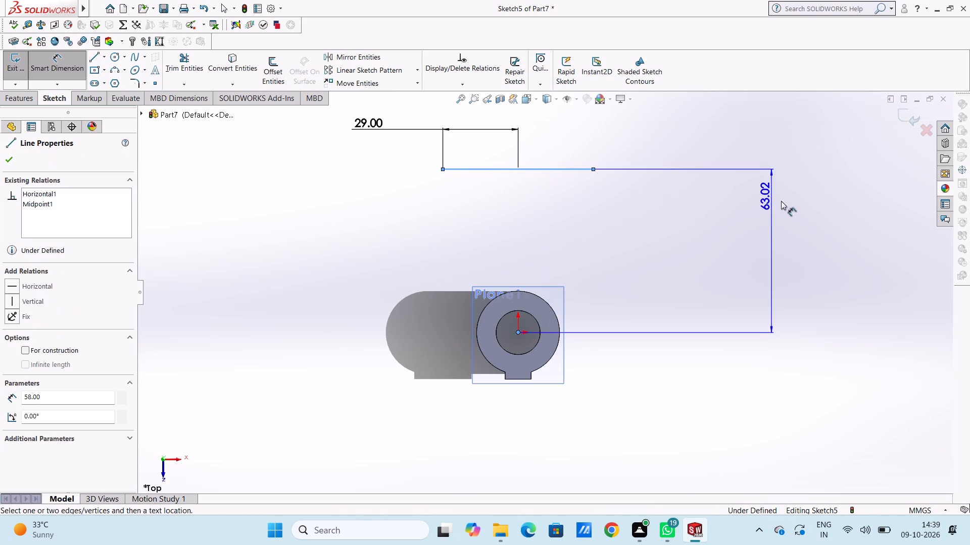
click(813, 200)
text(48)
key(plus)
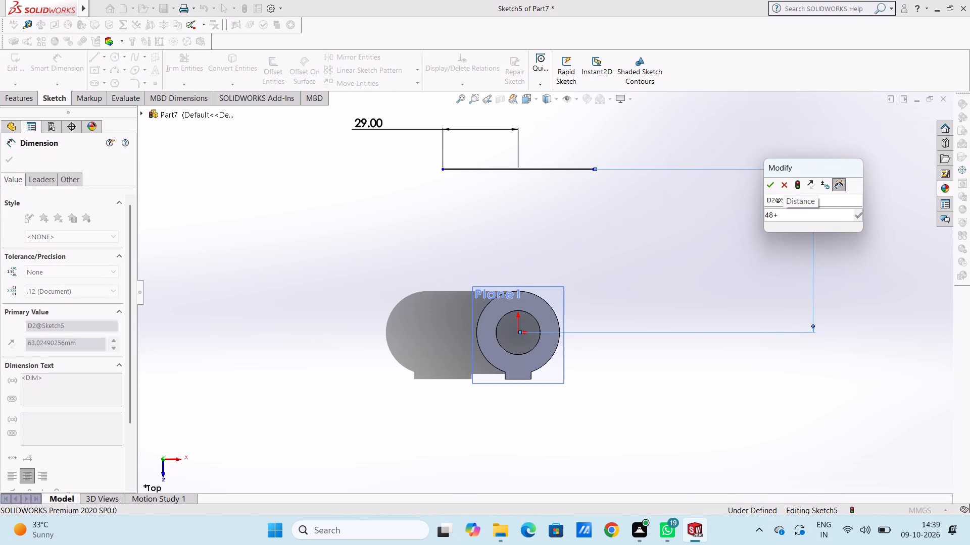
text(17+)
text(11)
key(Return)
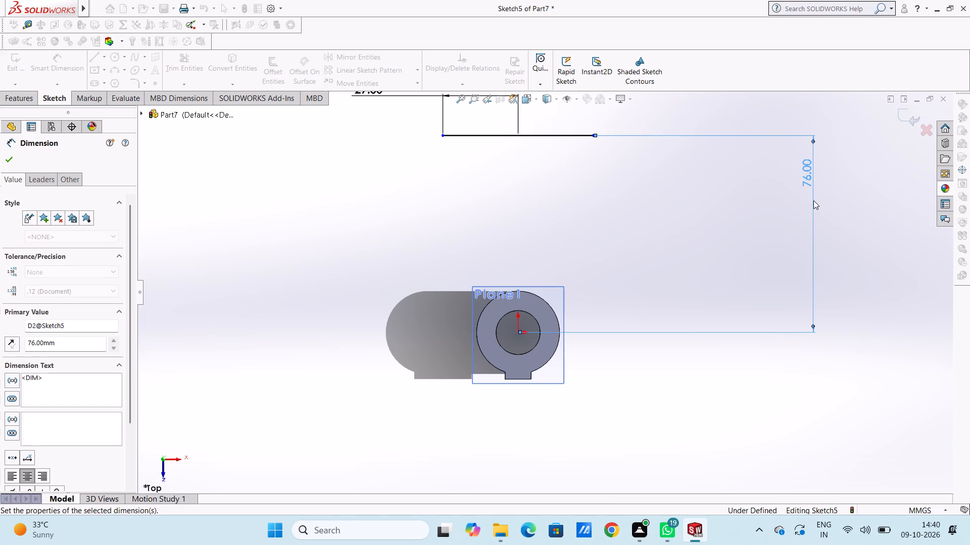
click(715, 204)
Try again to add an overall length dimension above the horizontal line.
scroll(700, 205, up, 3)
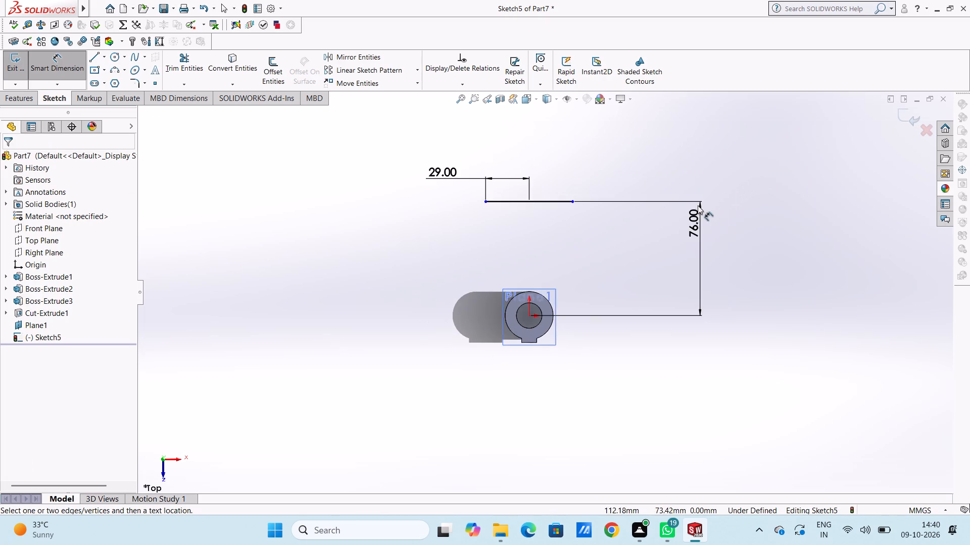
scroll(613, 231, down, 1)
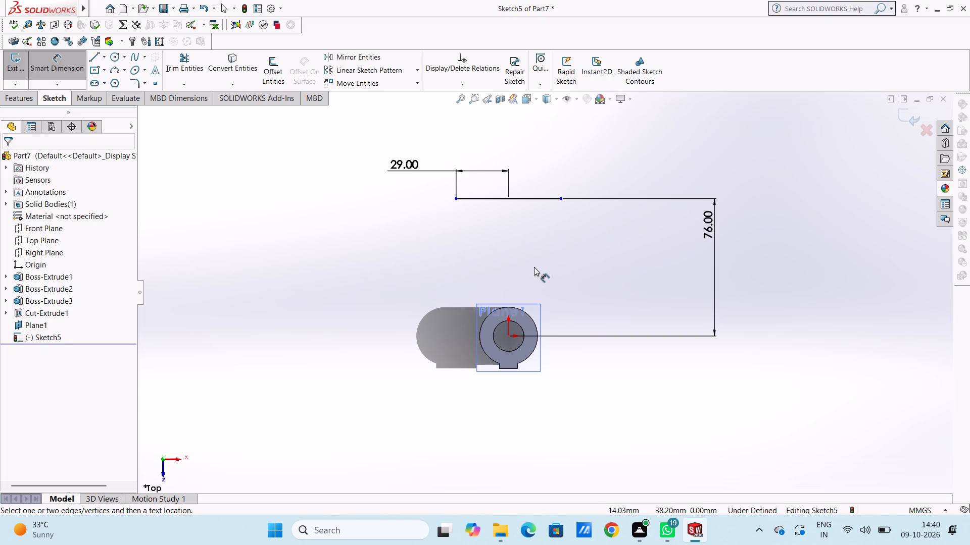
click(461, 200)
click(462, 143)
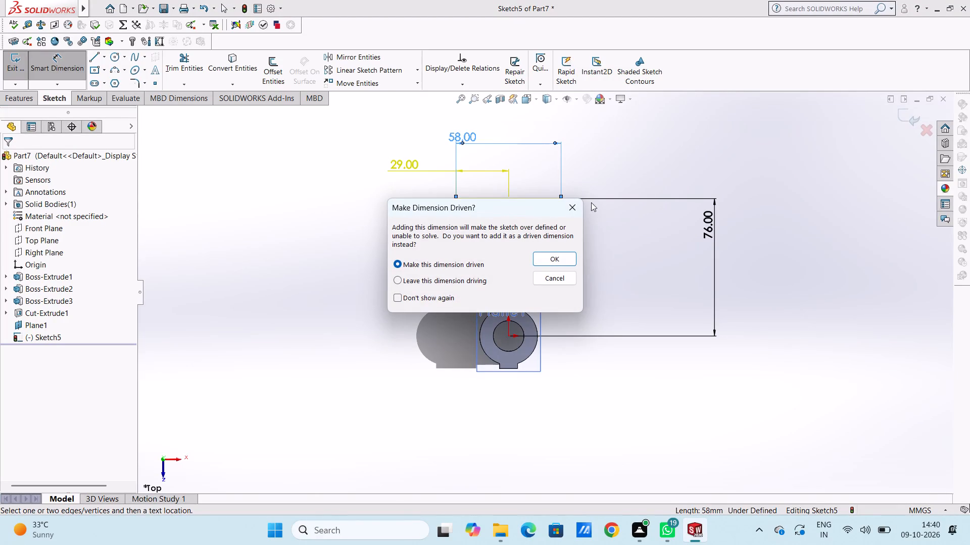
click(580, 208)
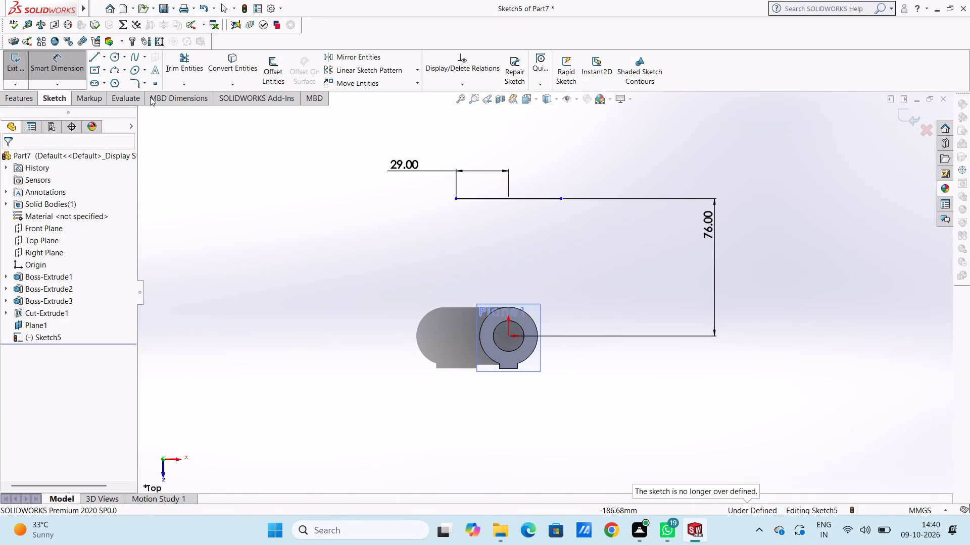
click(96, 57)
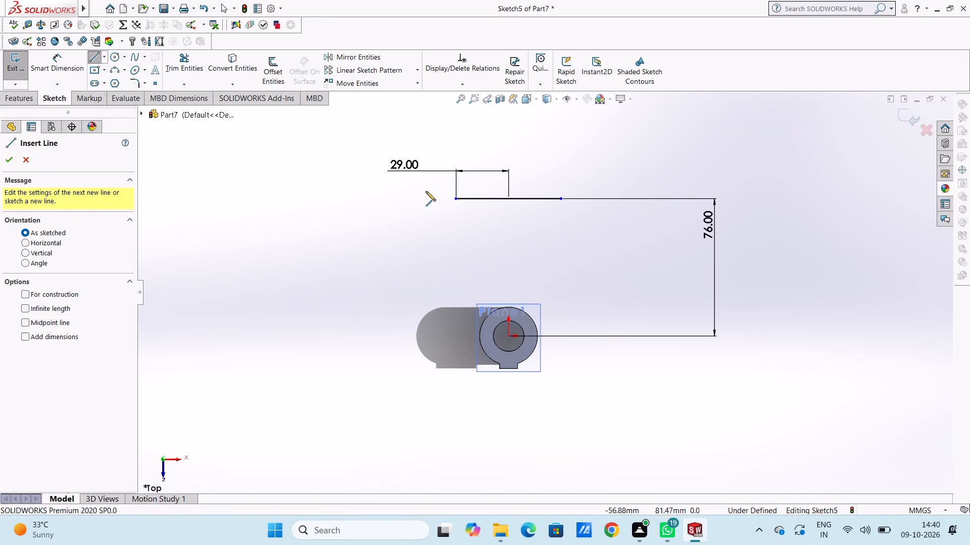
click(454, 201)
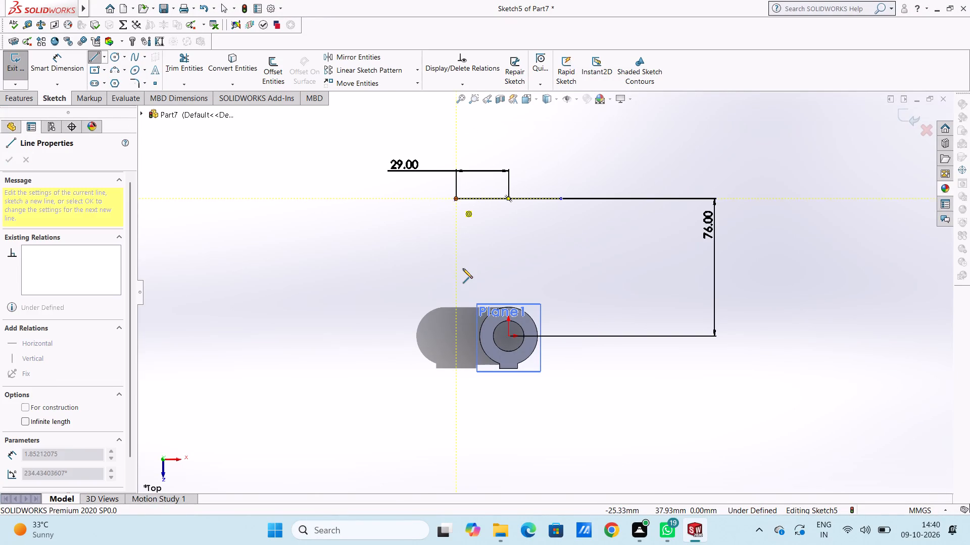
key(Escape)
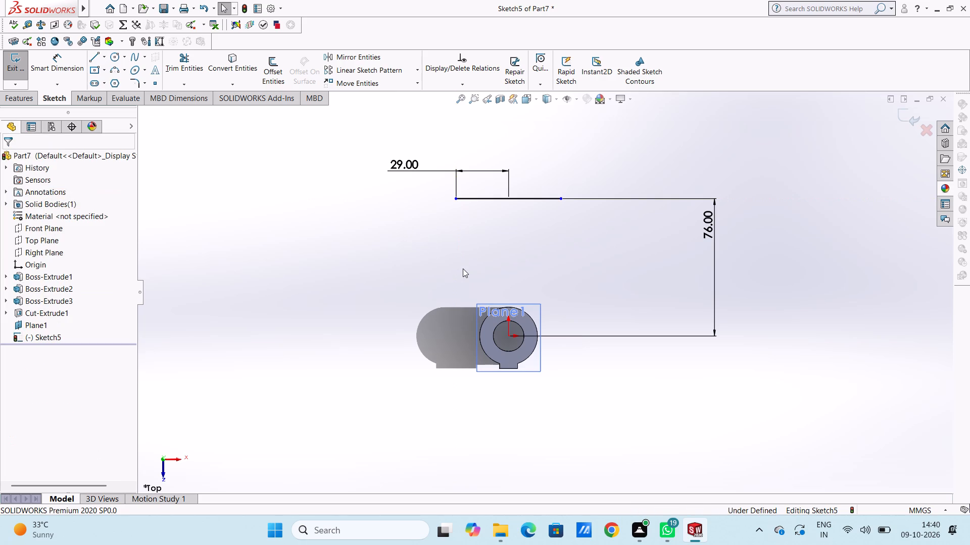
Sketch a circle centred on the origin, snapped to the sleeve's outer edge with a radius of 16 mm.
click(115, 56)
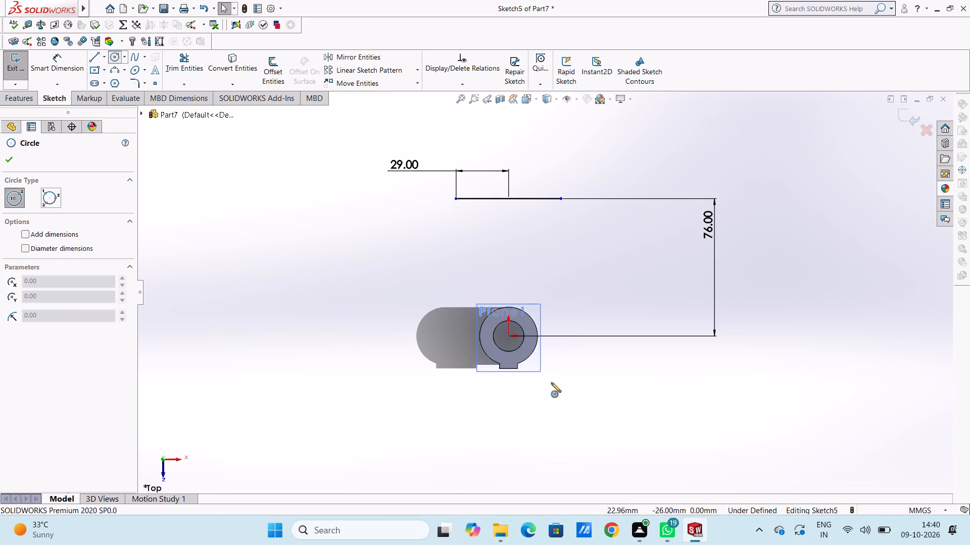
scroll(544, 355, down, 2)
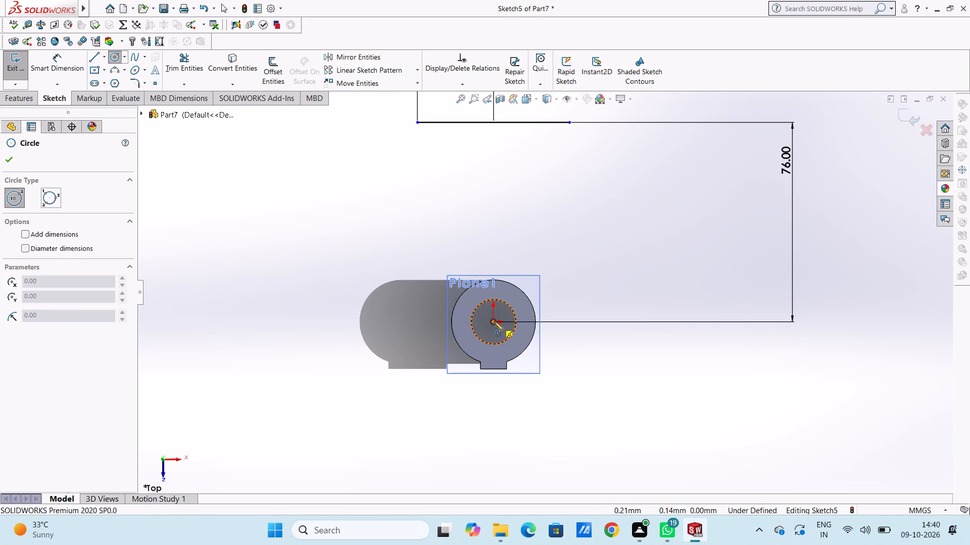
click(494, 321)
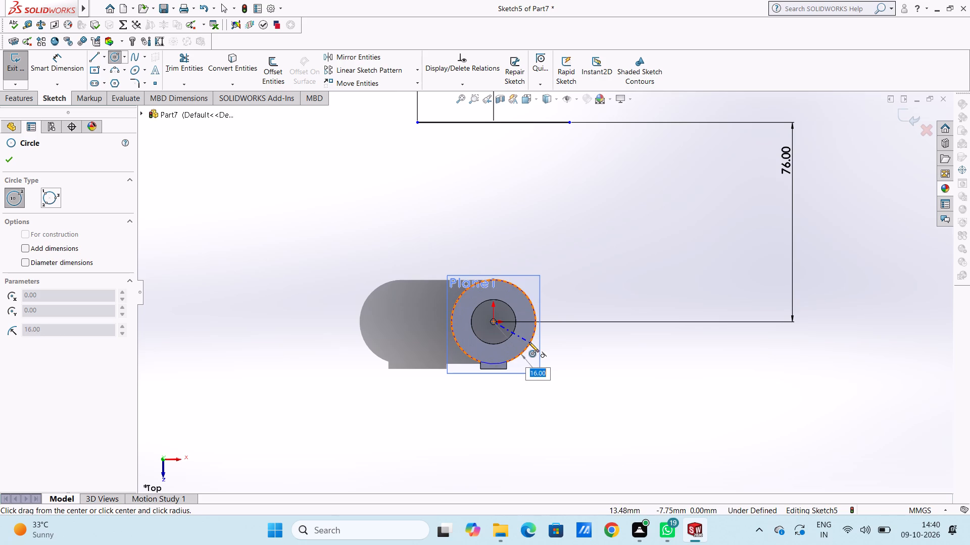
click(529, 342)
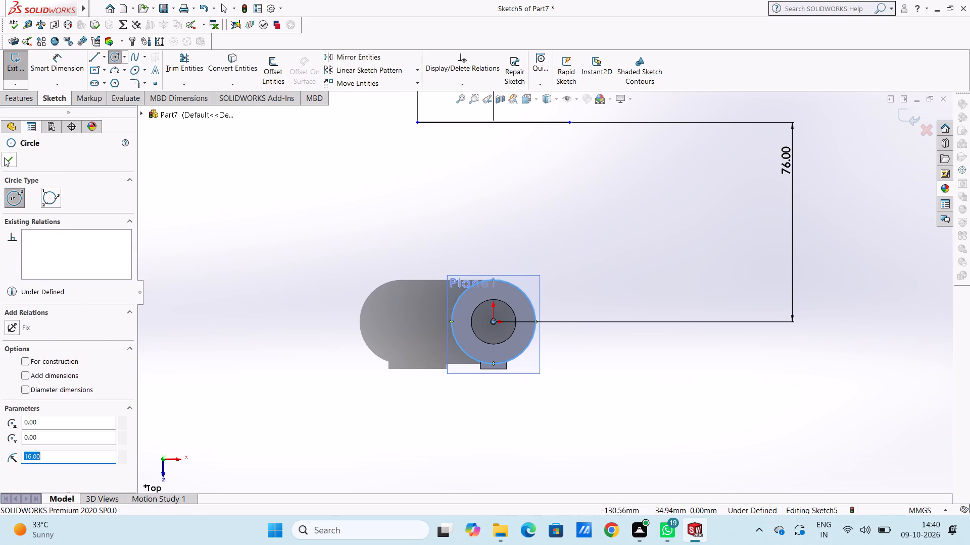
click(6, 158)
Dimension the new circle's diameter as 32 mm.
click(50, 76)
scroll(320, 240, up, 1)
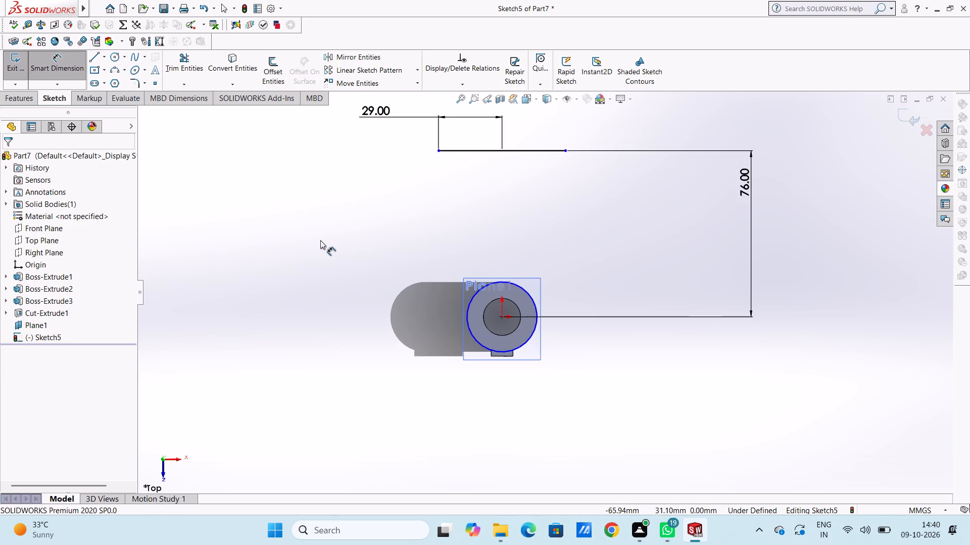
scroll(320, 240, up, 1)
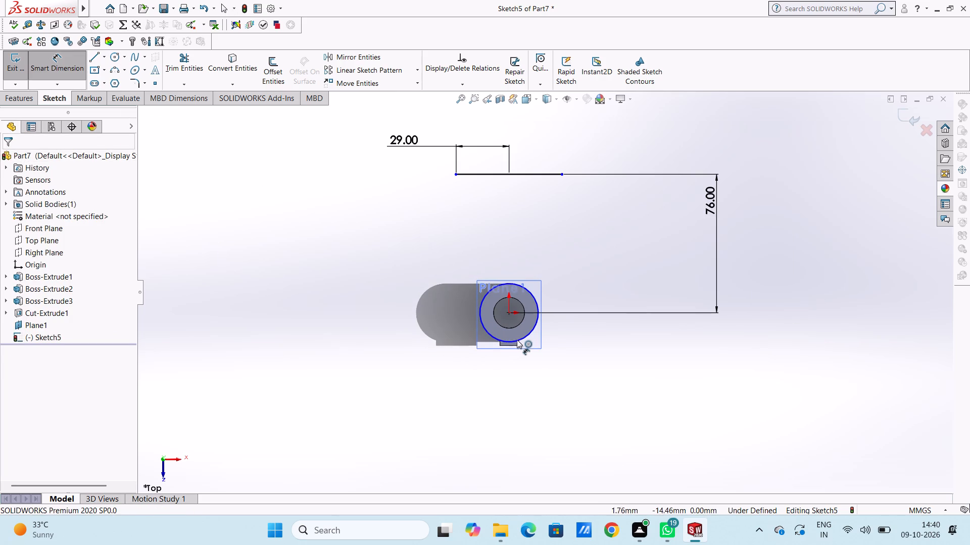
click(522, 340)
click(716, 426)
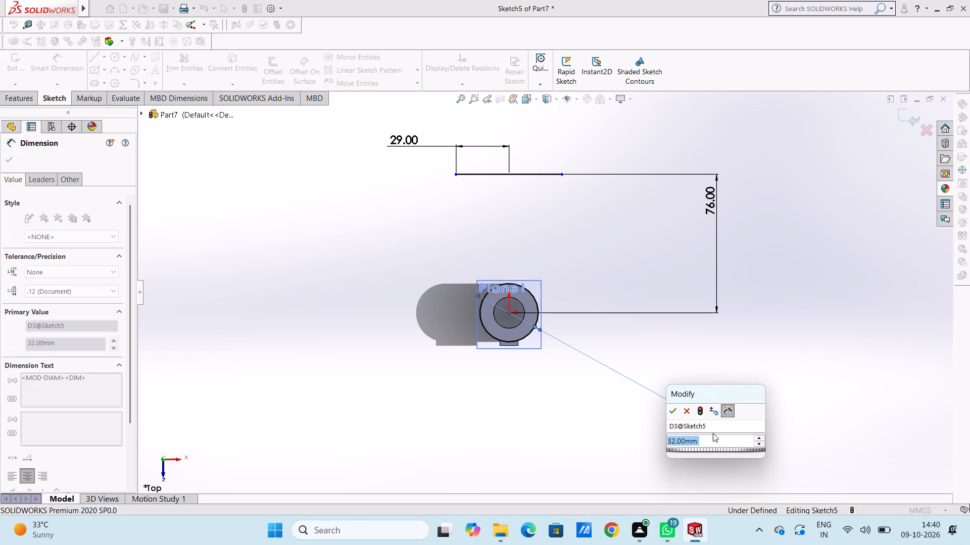
click(671, 415)
click(579, 278)
Draw two slanted lines joining the endpoints of the 58 mm line to the corresponding sides of the 32 mm circle.
scroll(529, 232, down, 1)
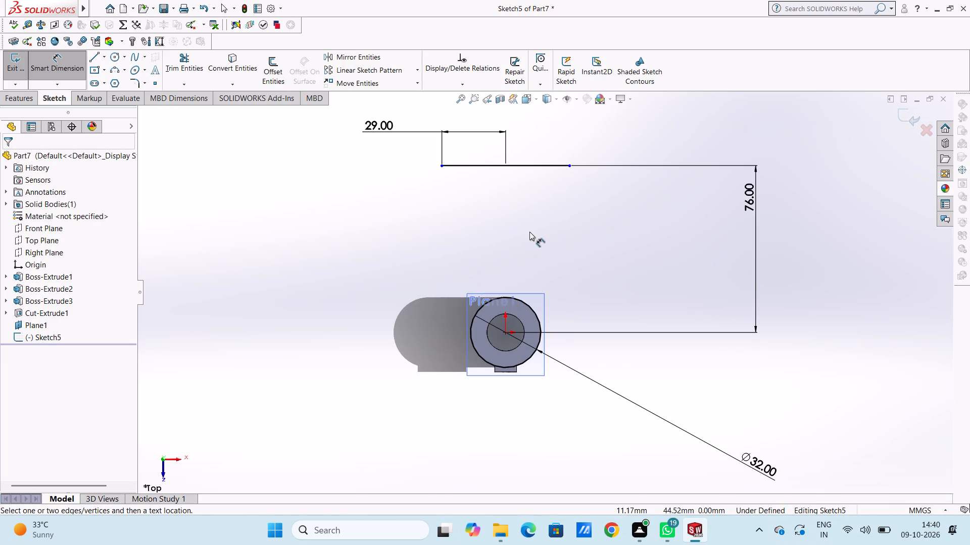
click(93, 58)
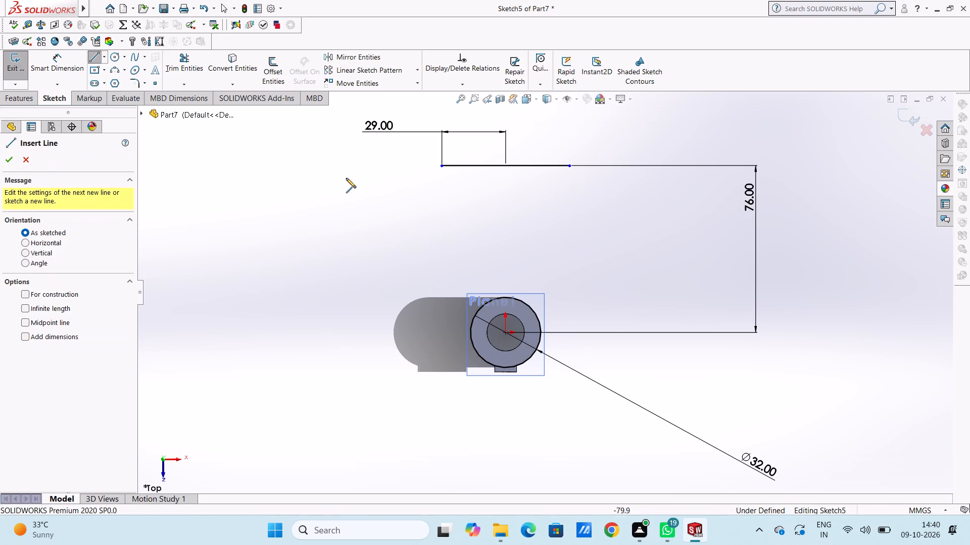
click(442, 168)
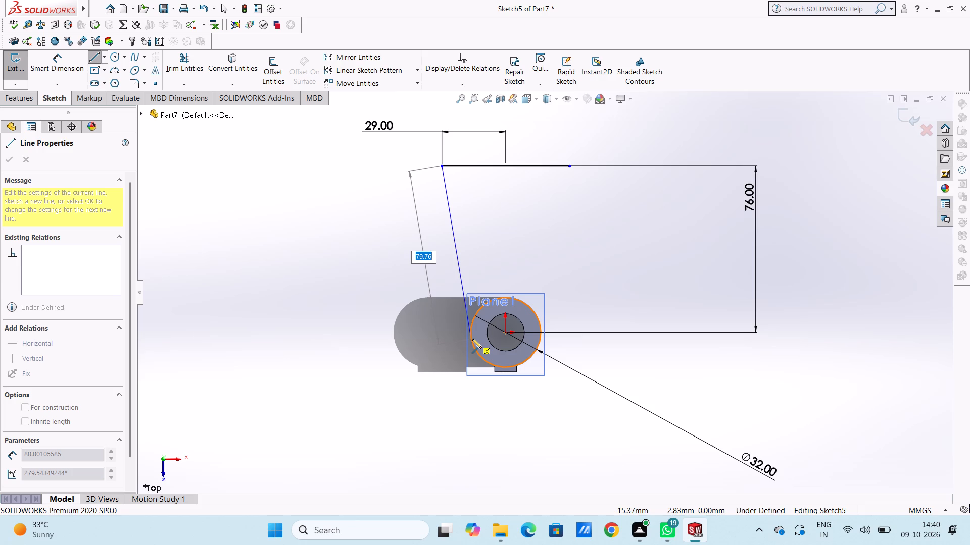
click(472, 339)
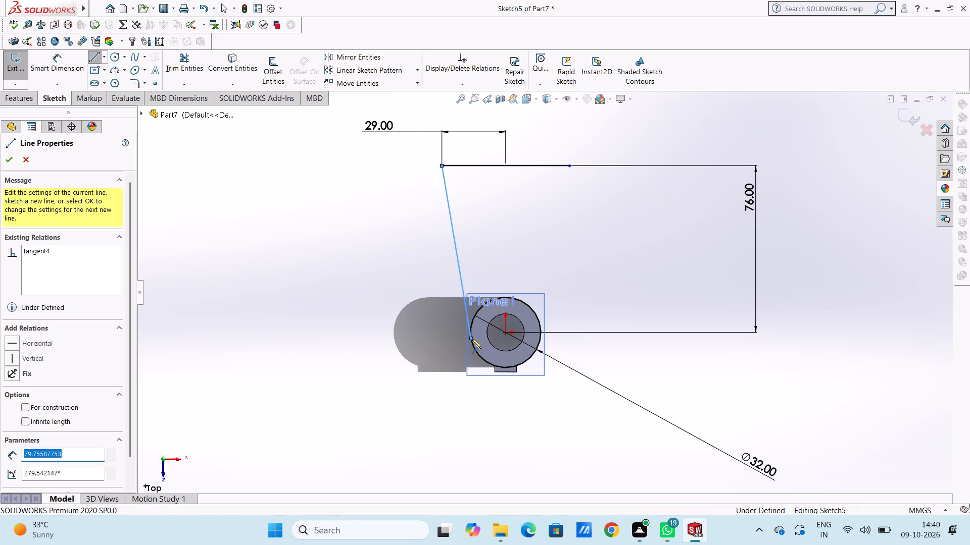
key(Escape)
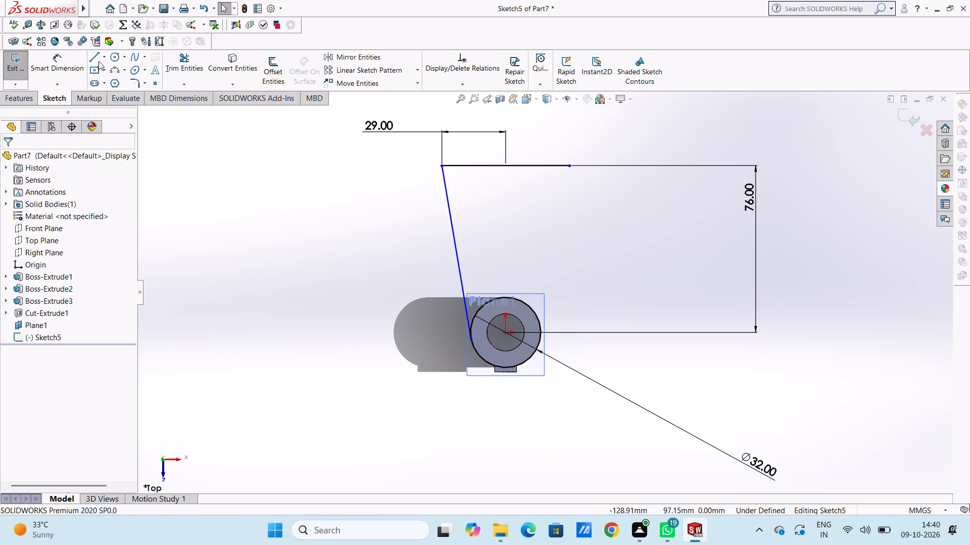
click(99, 61)
click(569, 166)
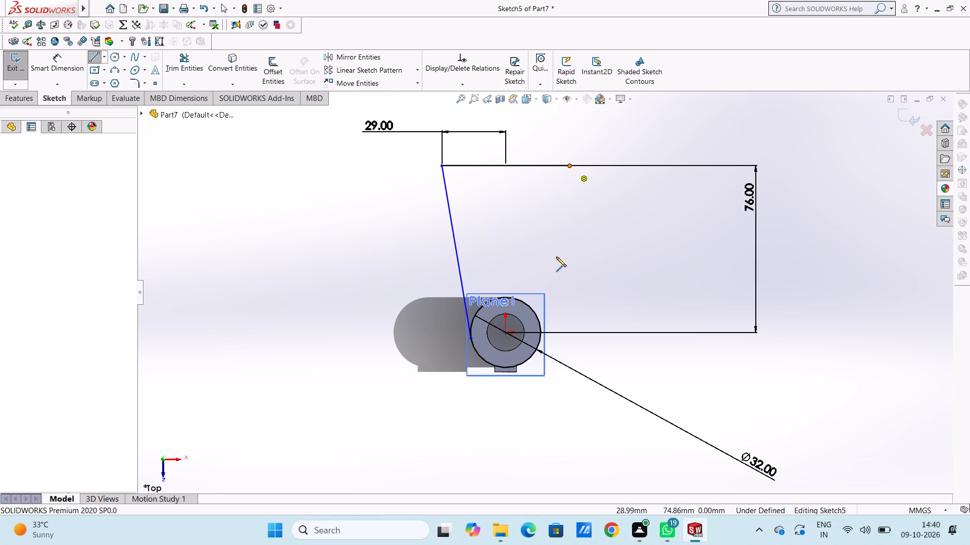
click(540, 343)
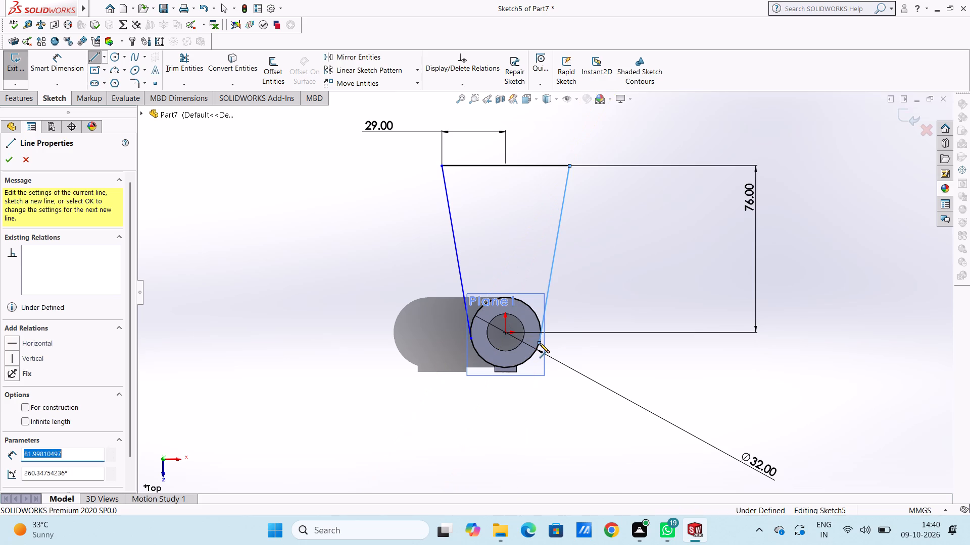
key(Escape)
key(Escape)
key(Escape)
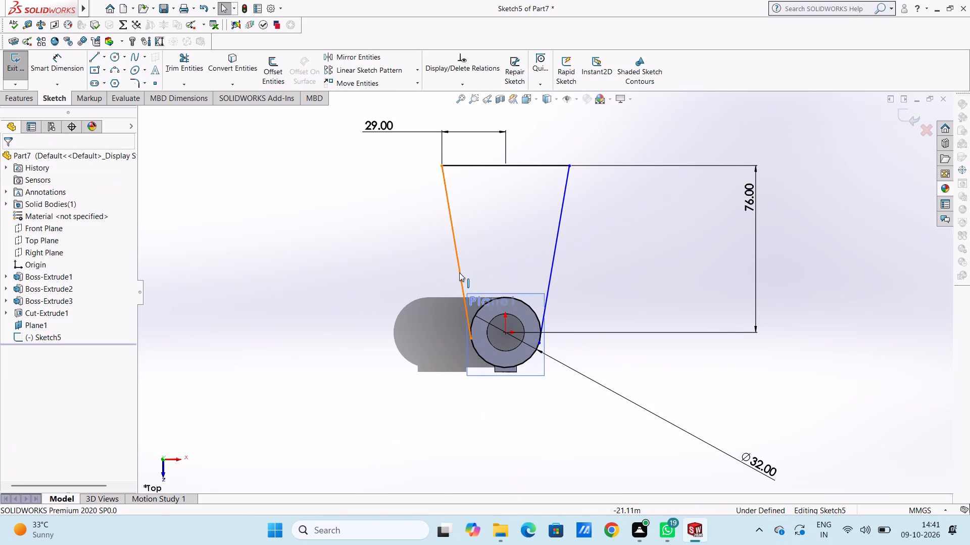
Apply a tangent relation between each slanted line and the 32 mm circle.
click(462, 269)
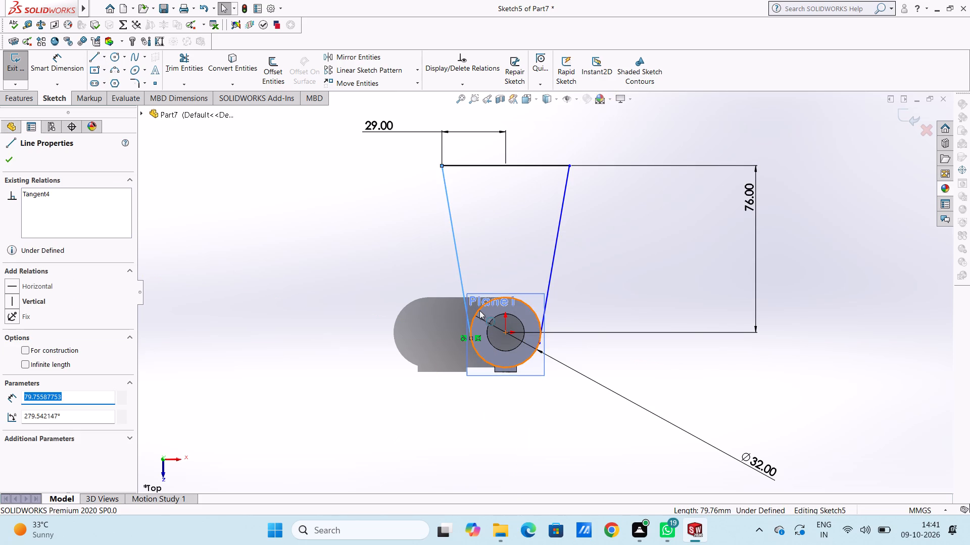
ctrl+click(478, 310)
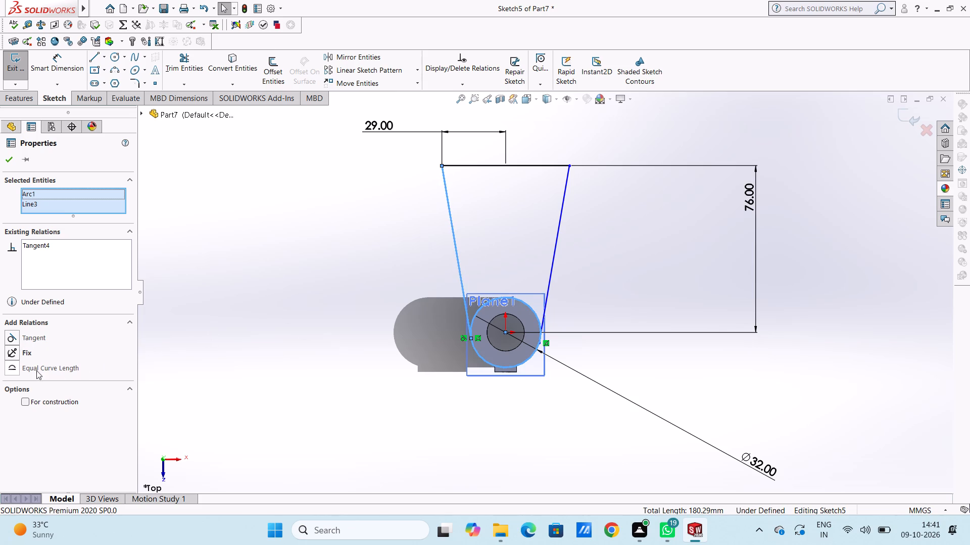
click(11, 333)
click(293, 298)
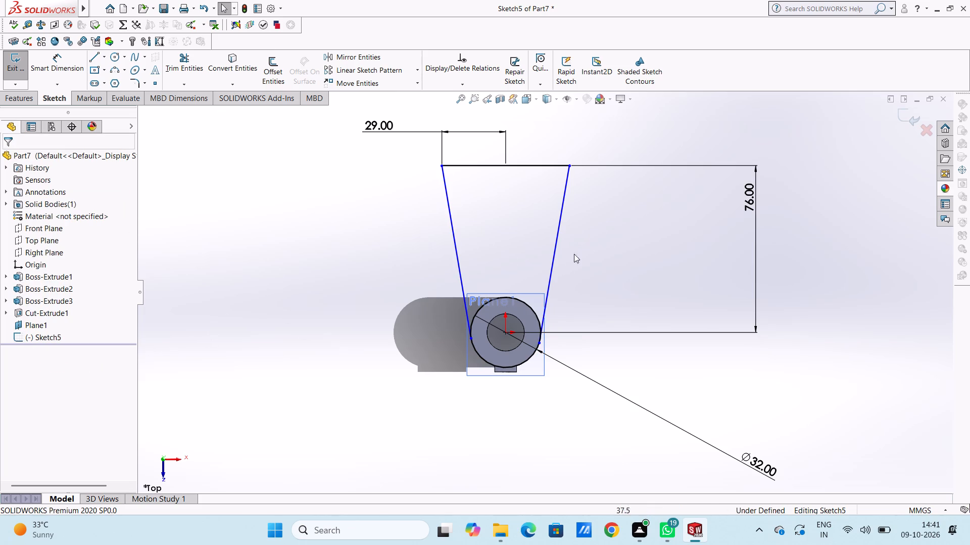
click(553, 257)
ctrl+click(530, 308)
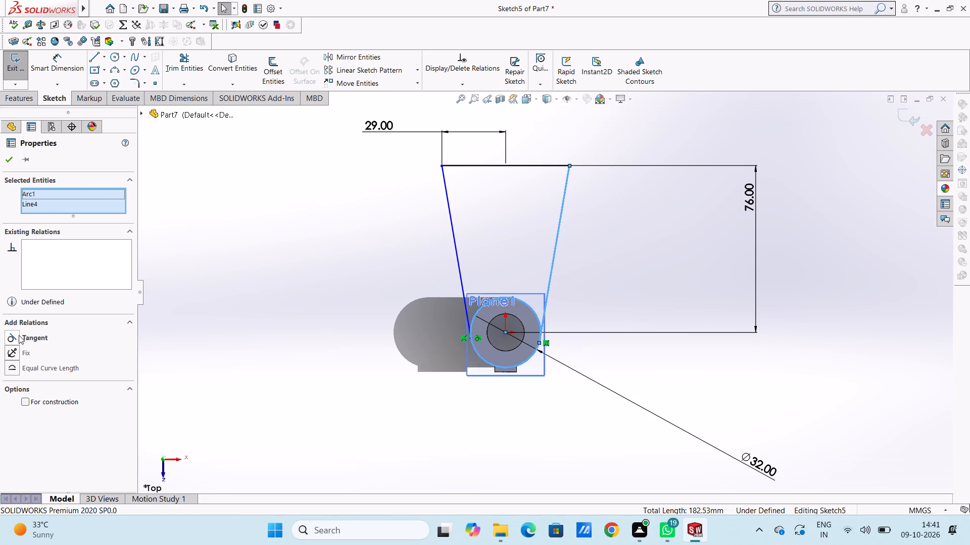
click(19, 335)
click(383, 289)
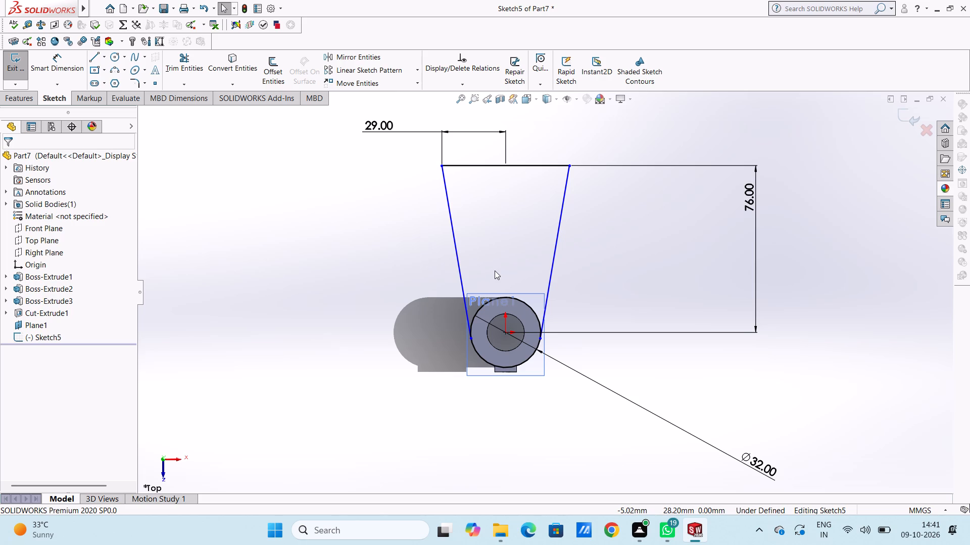
Dimension the vertical extent of the slanted line on the negative X side.
scroll(495, 270, up, 2)
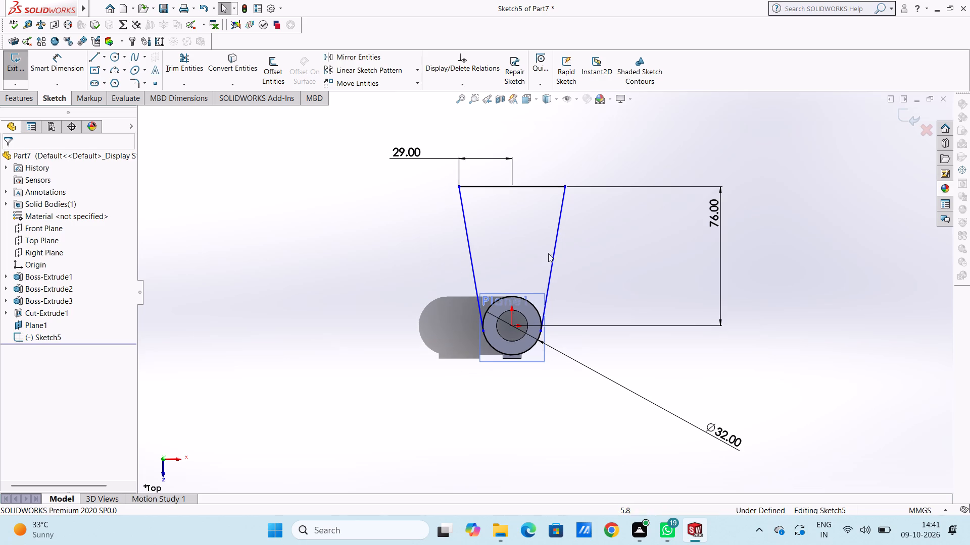
click(65, 65)
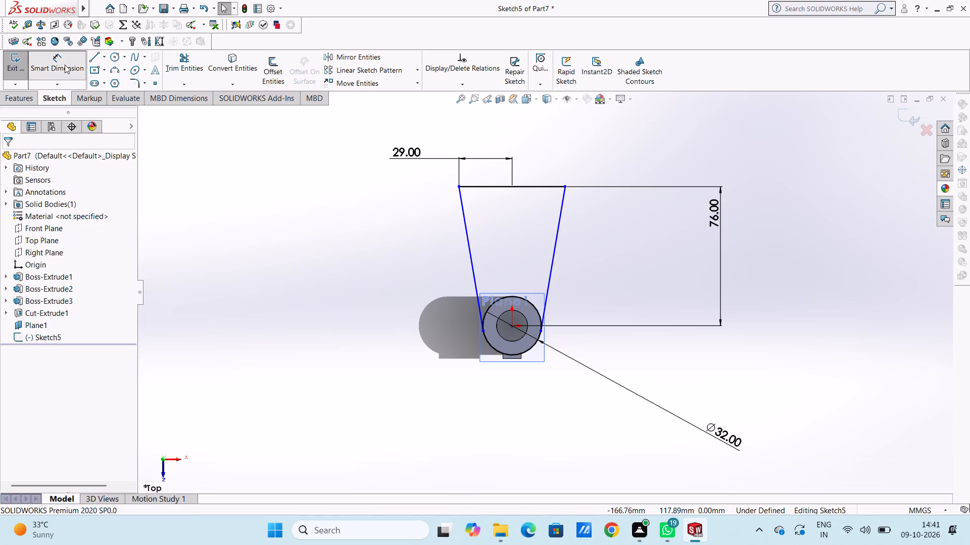
click(464, 221)
click(270, 230)
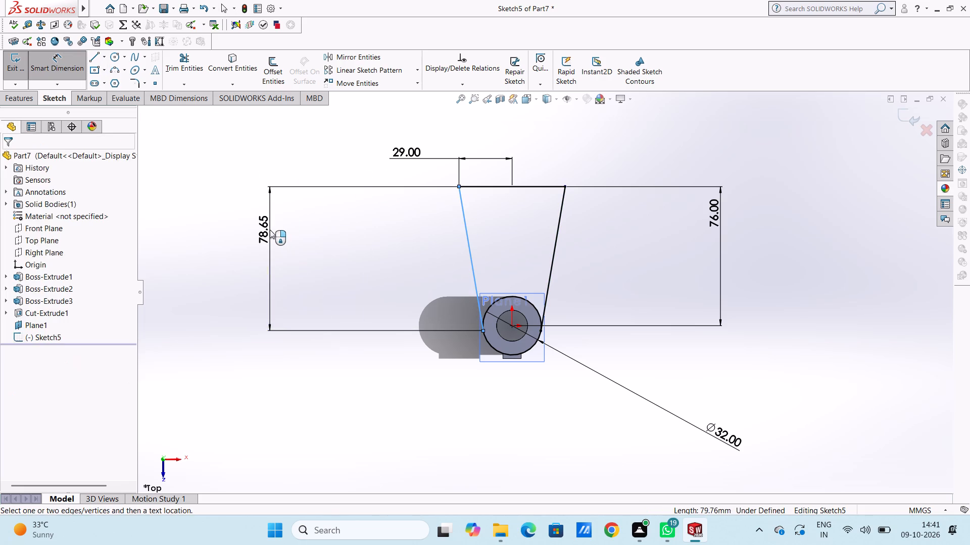
click(223, 219)
click(213, 201)
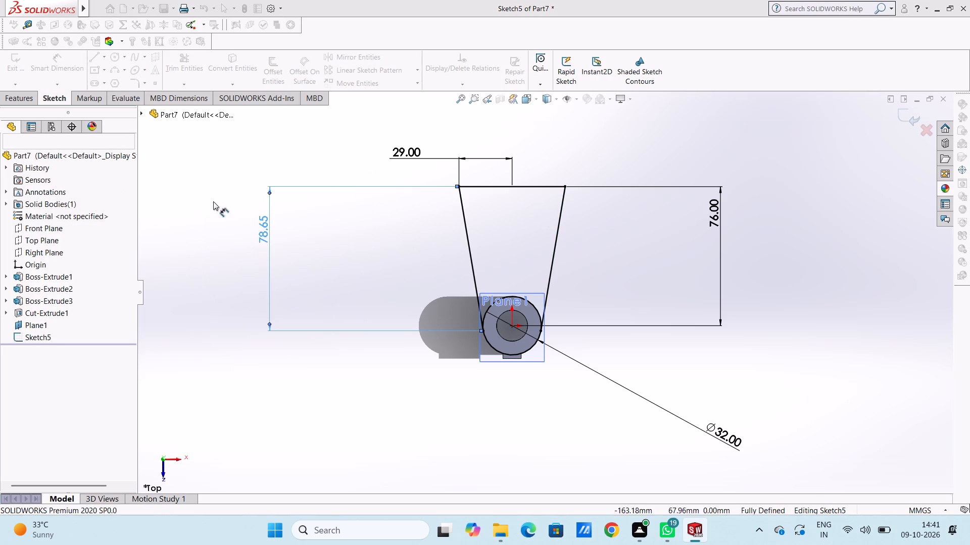
Trim away the 32 mm circle's arc on the tab side, between the ends of the two slanted lines.
middle_drag(375, 254, 386, 182)
middle_drag(397, 332, 339, 229)
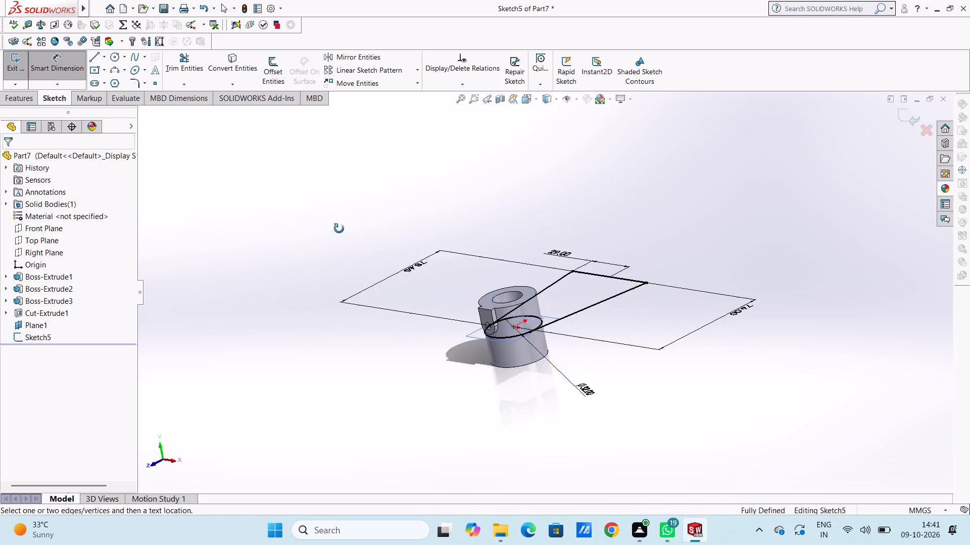
middle_drag(339, 229, 402, 384)
middle_drag(443, 258, 435, 301)
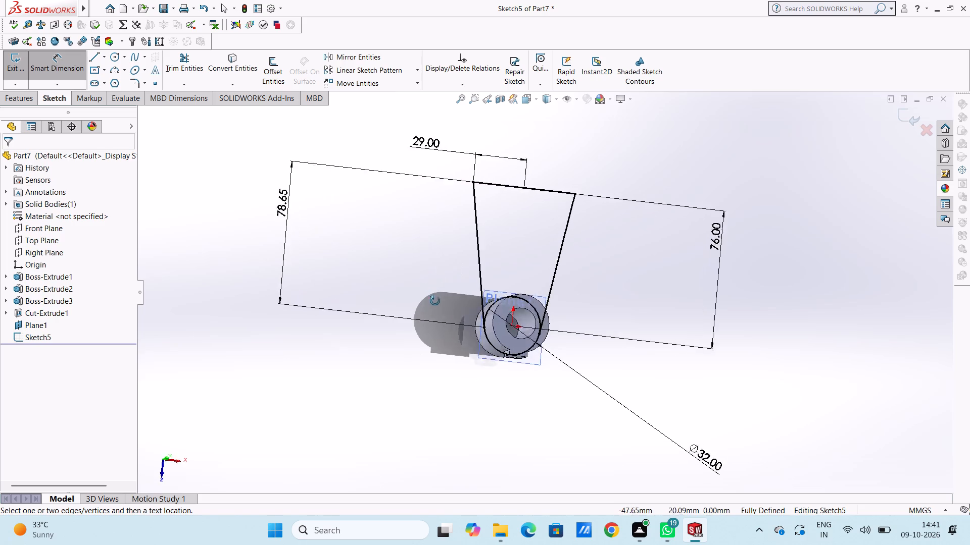
middle_drag(435, 301, 413, 289)
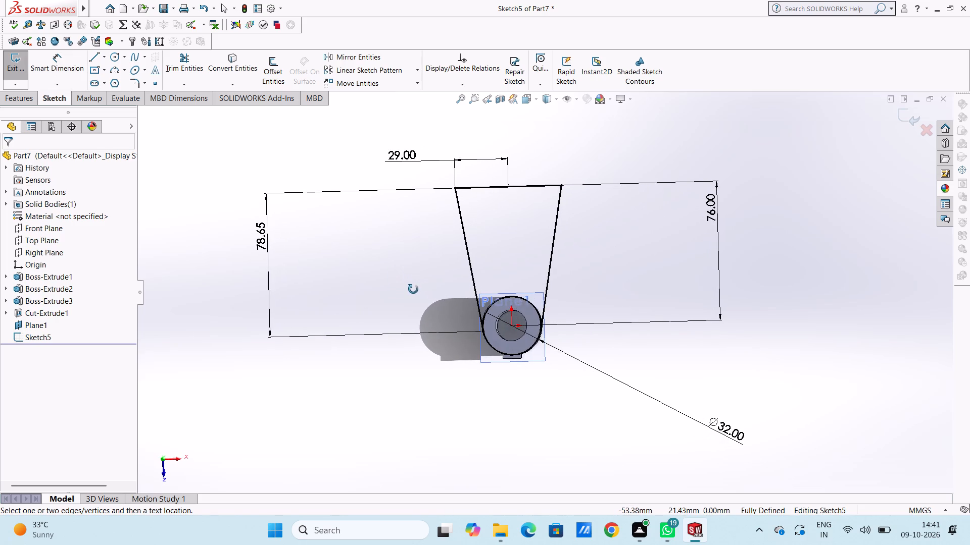
middle_drag(413, 289, 417, 292)
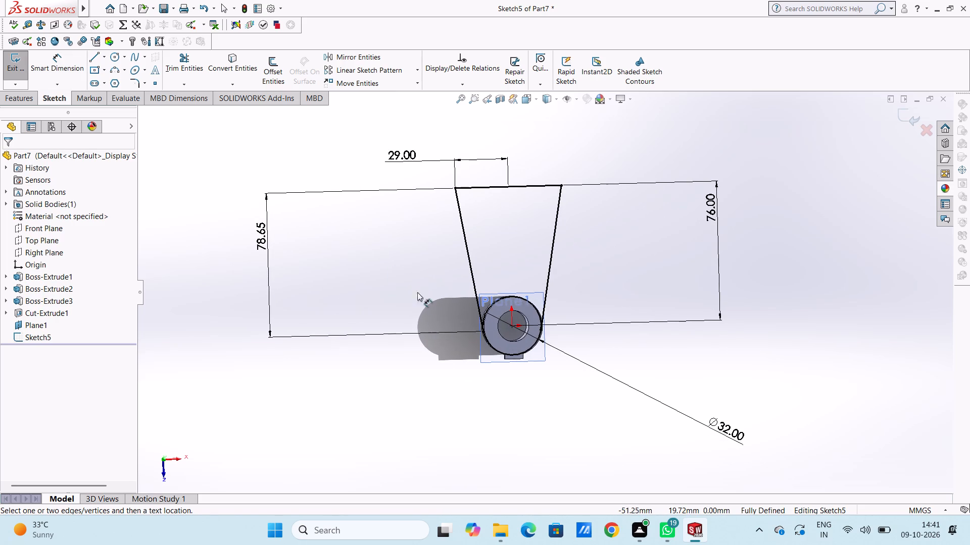
scroll(548, 347, down, 4)
click(186, 64)
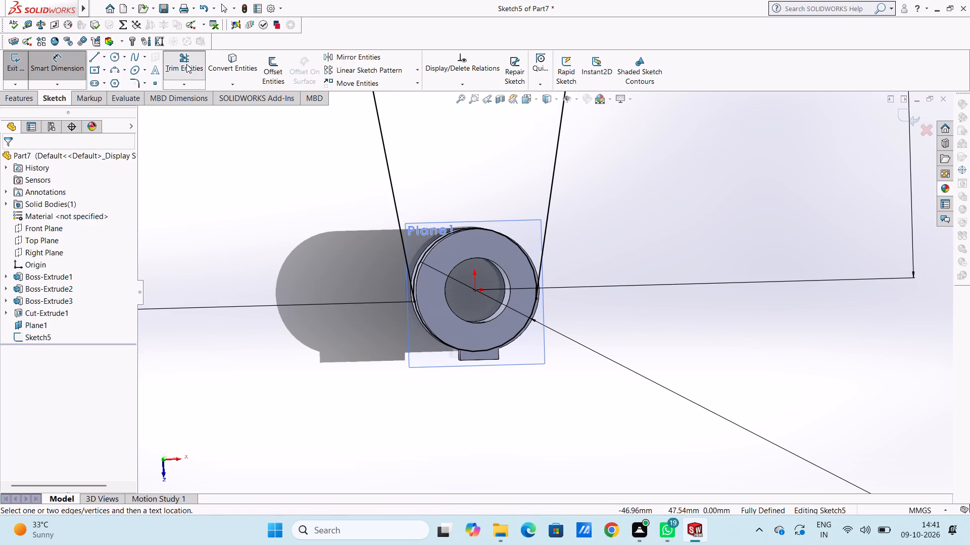
click(446, 344)
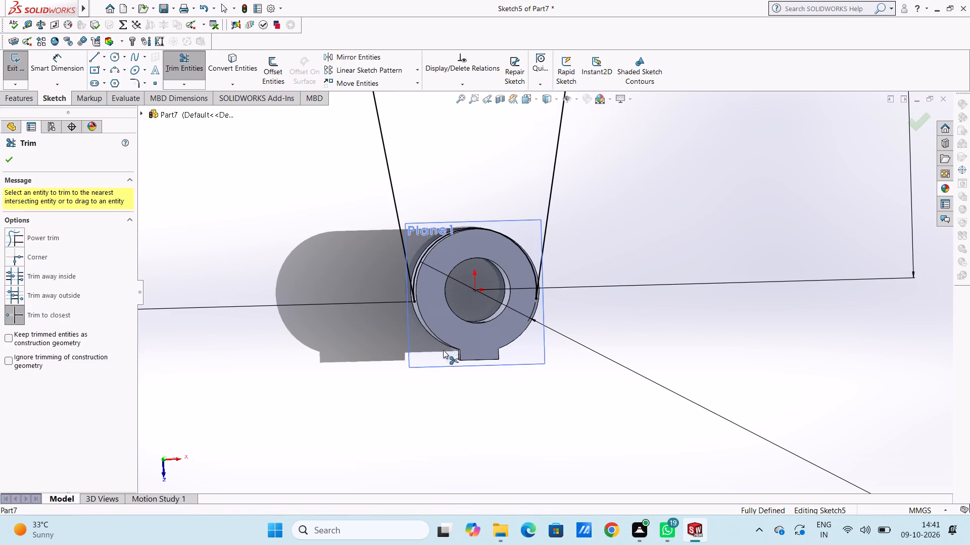
middle_drag(374, 395, 373, 295)
scroll(370, 295, up, 4)
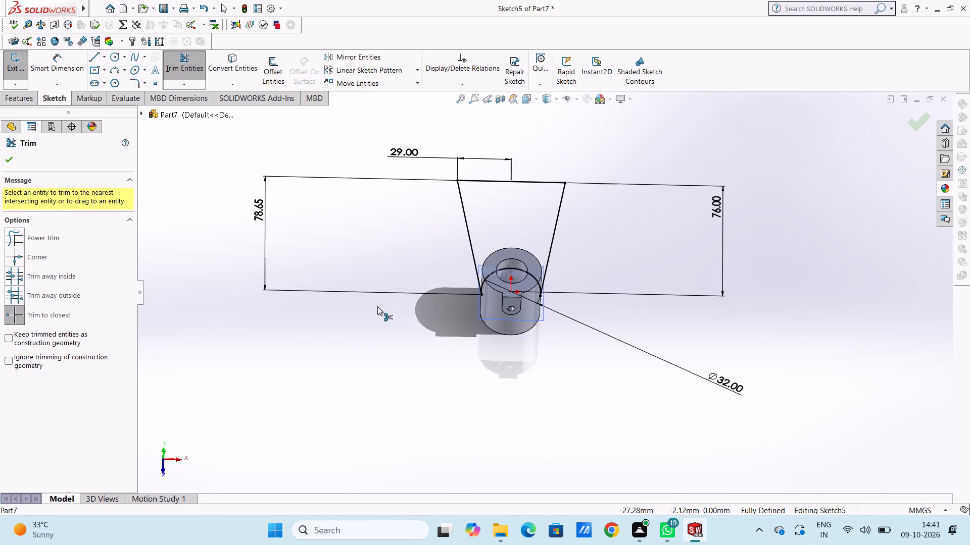
middle_drag(437, 380, 370, 334)
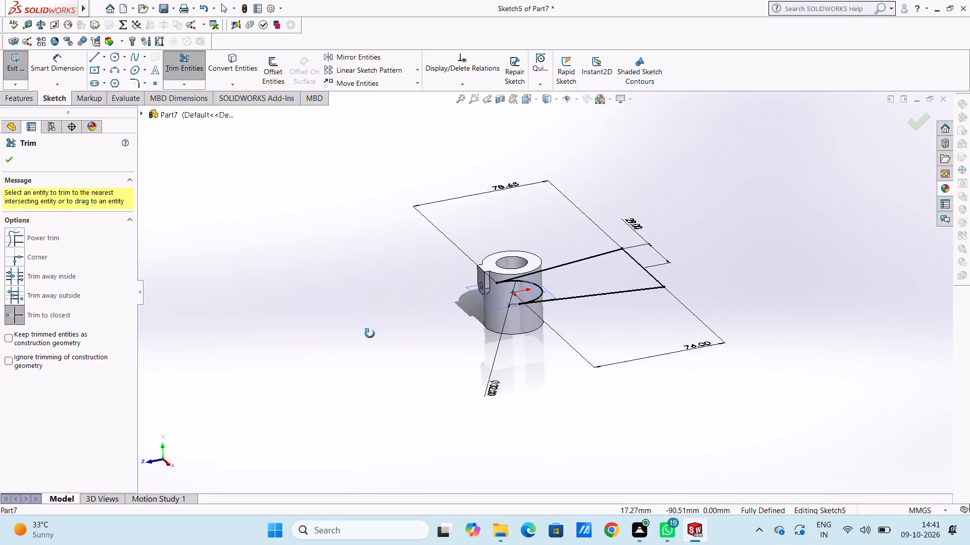
middle_drag(370, 334, 376, 342)
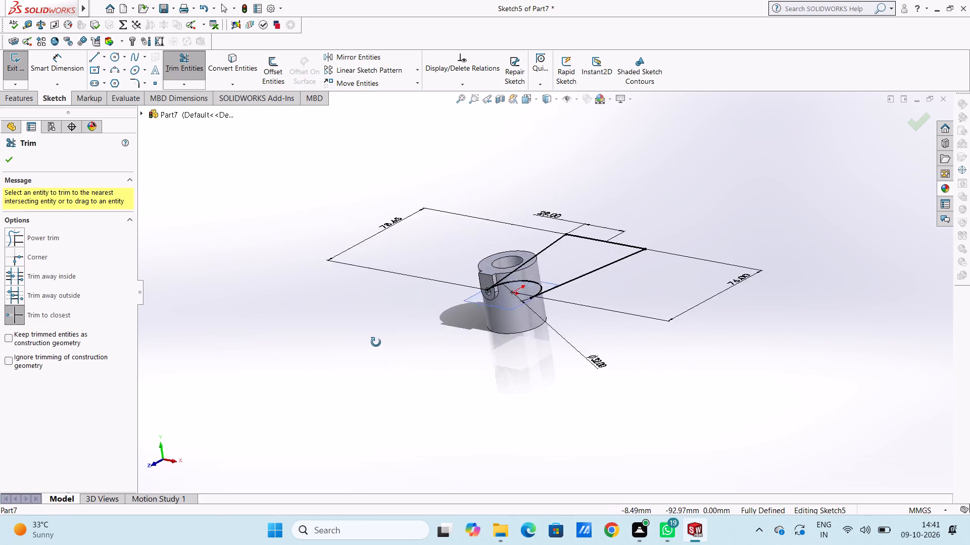
middle_drag(376, 342, 369, 358)
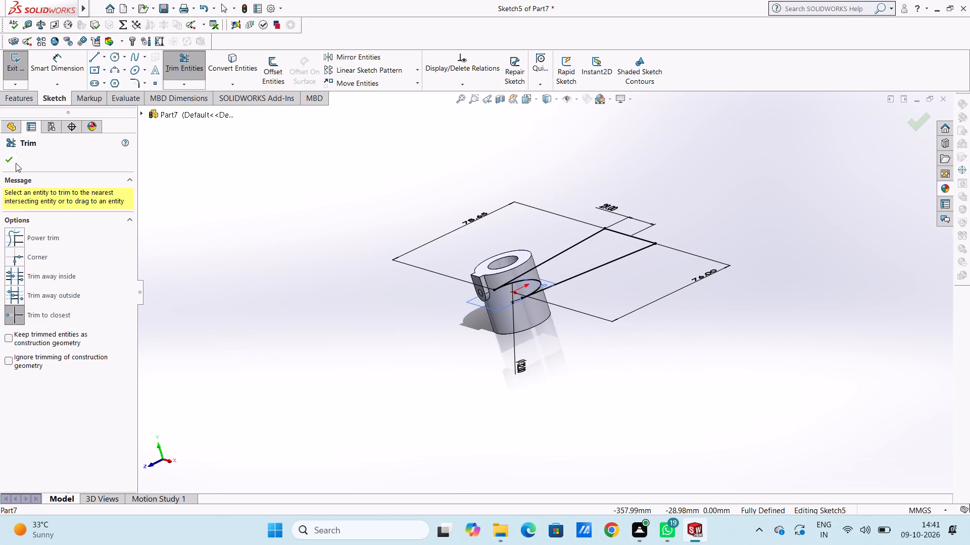
click(13, 161)
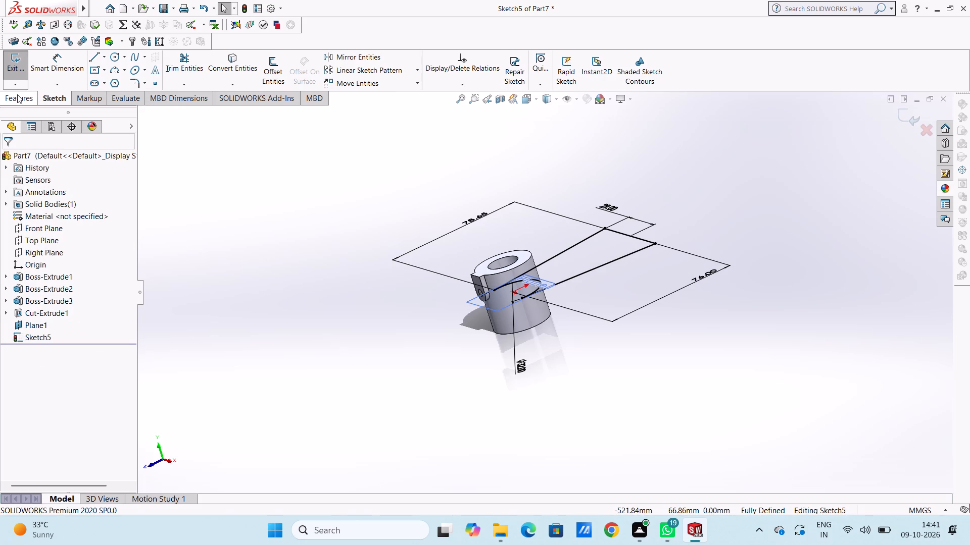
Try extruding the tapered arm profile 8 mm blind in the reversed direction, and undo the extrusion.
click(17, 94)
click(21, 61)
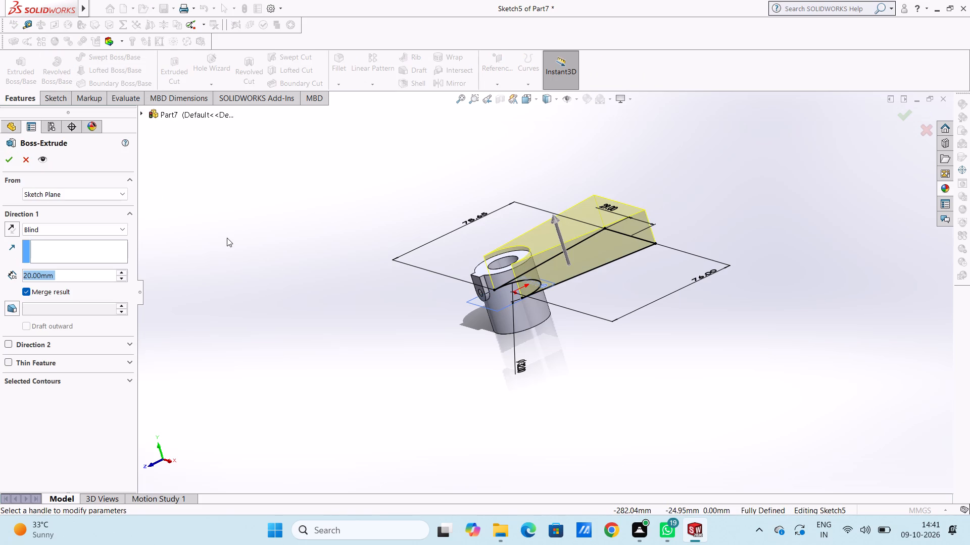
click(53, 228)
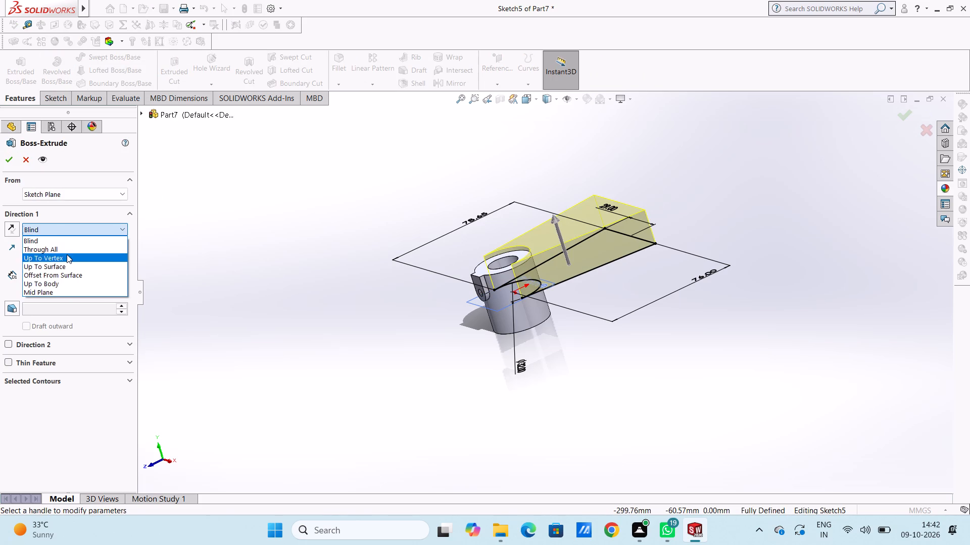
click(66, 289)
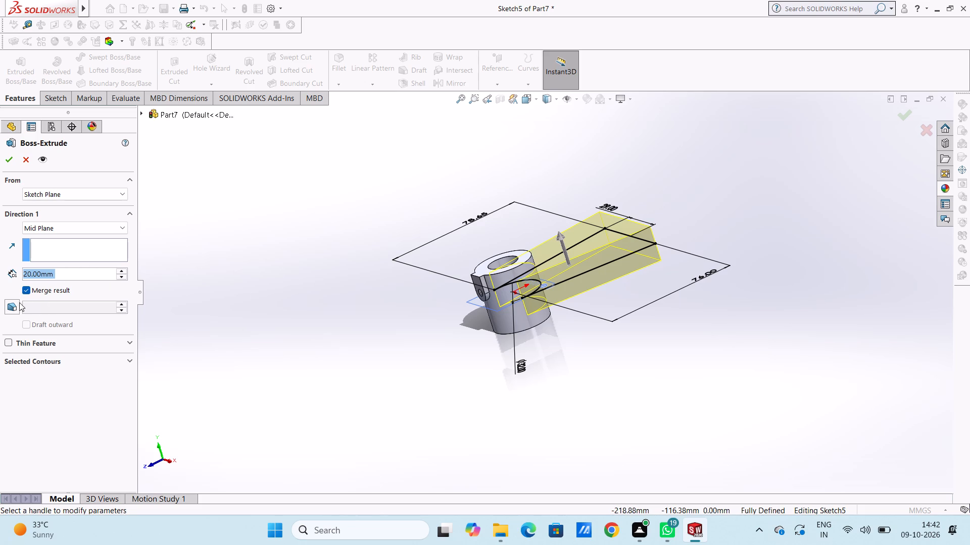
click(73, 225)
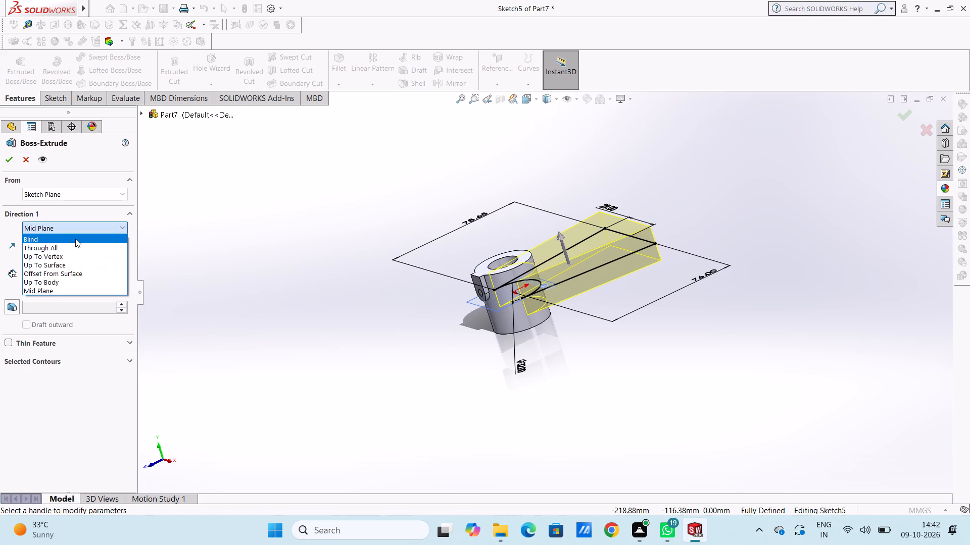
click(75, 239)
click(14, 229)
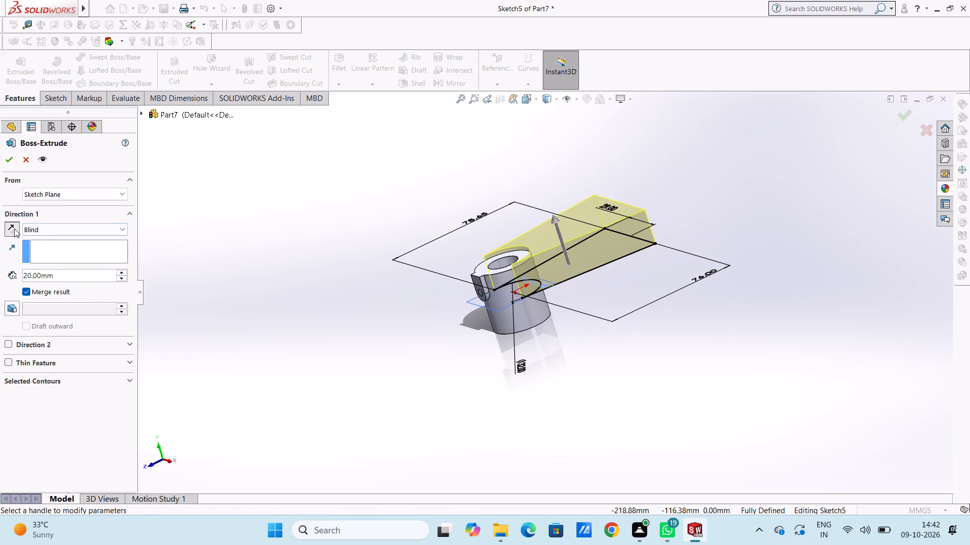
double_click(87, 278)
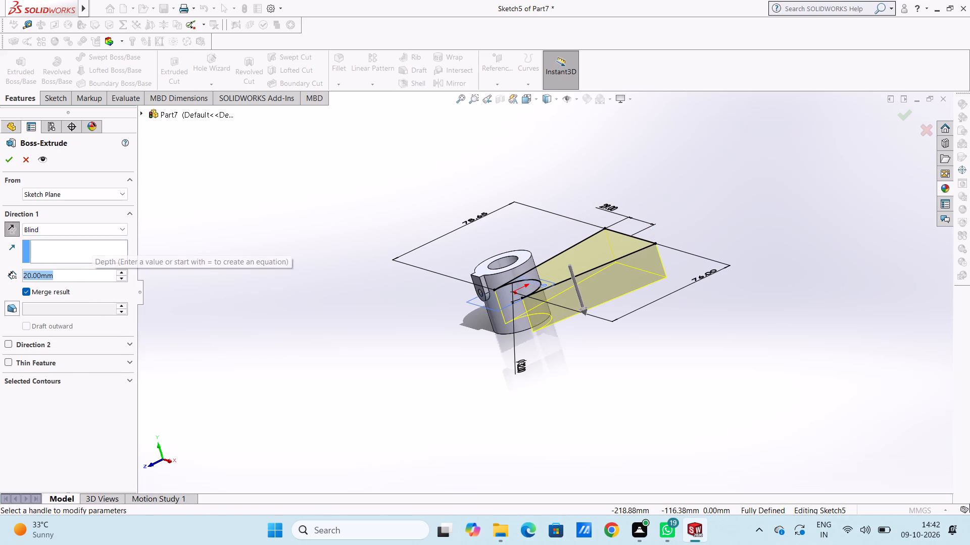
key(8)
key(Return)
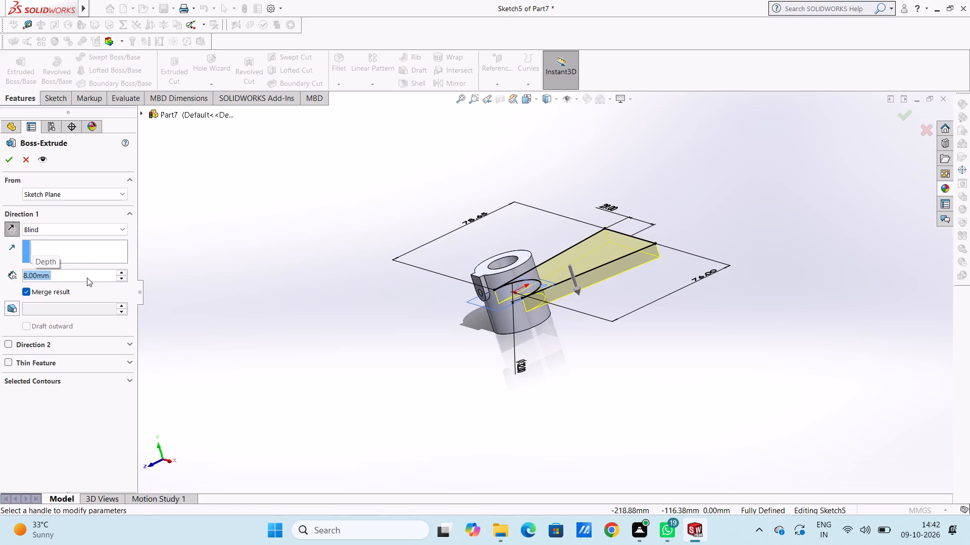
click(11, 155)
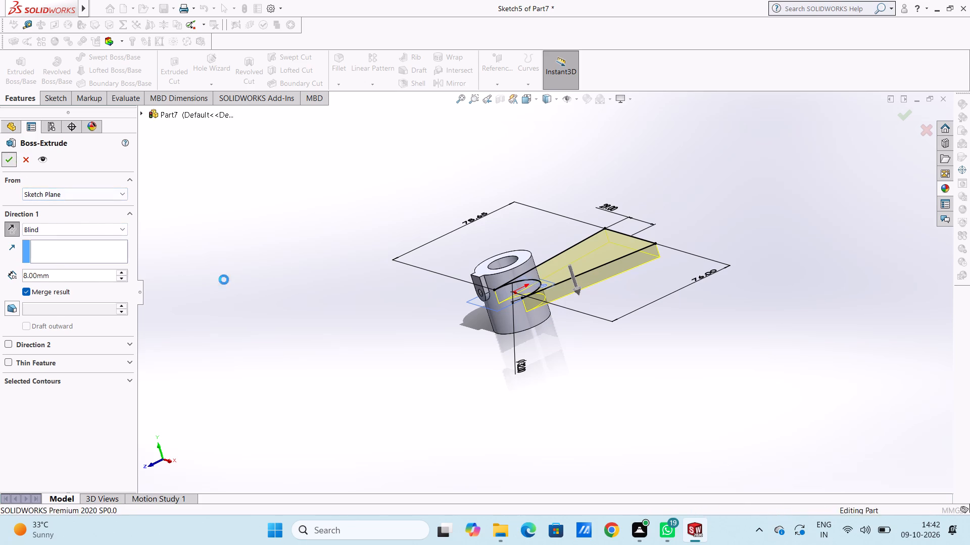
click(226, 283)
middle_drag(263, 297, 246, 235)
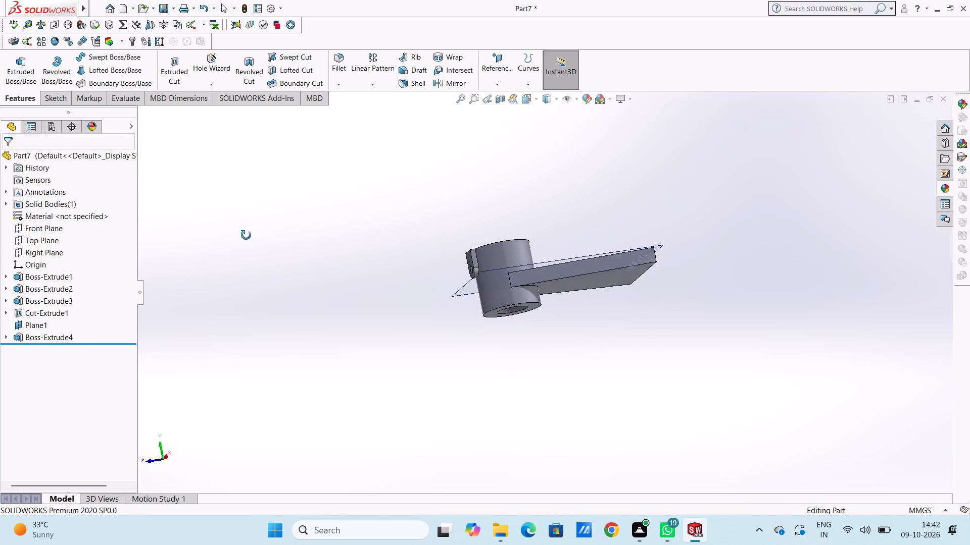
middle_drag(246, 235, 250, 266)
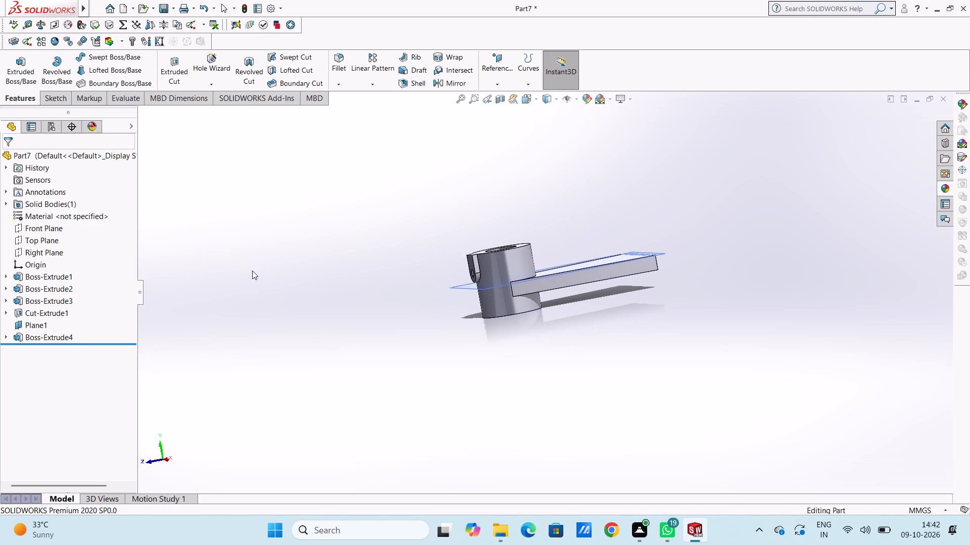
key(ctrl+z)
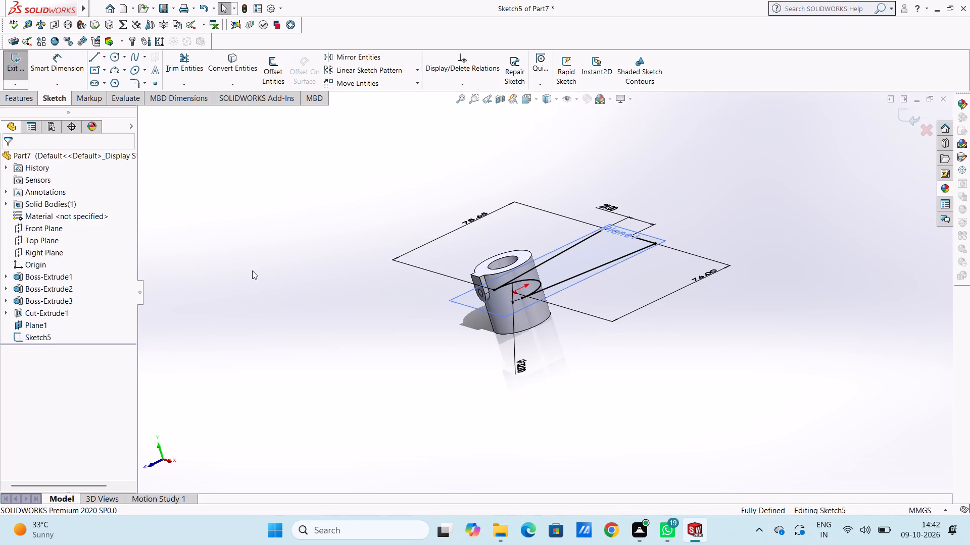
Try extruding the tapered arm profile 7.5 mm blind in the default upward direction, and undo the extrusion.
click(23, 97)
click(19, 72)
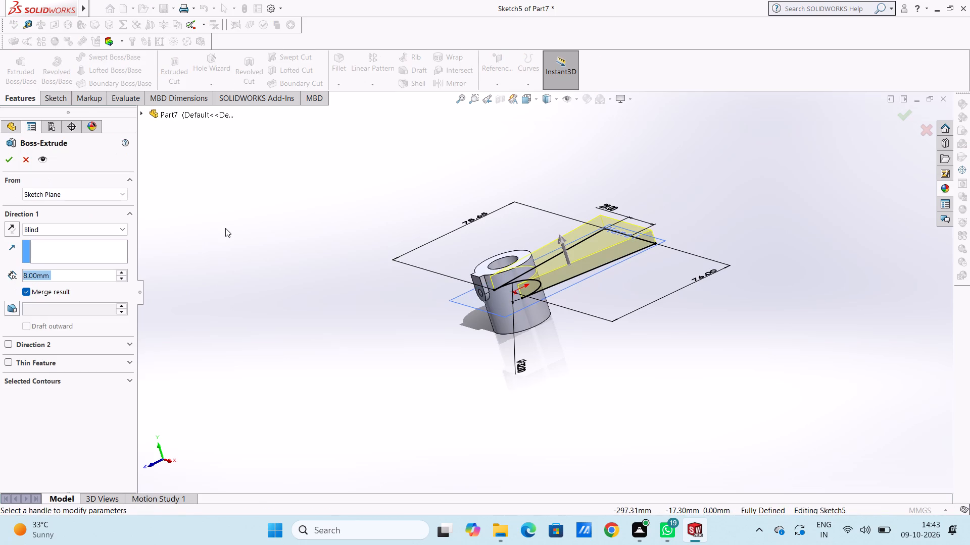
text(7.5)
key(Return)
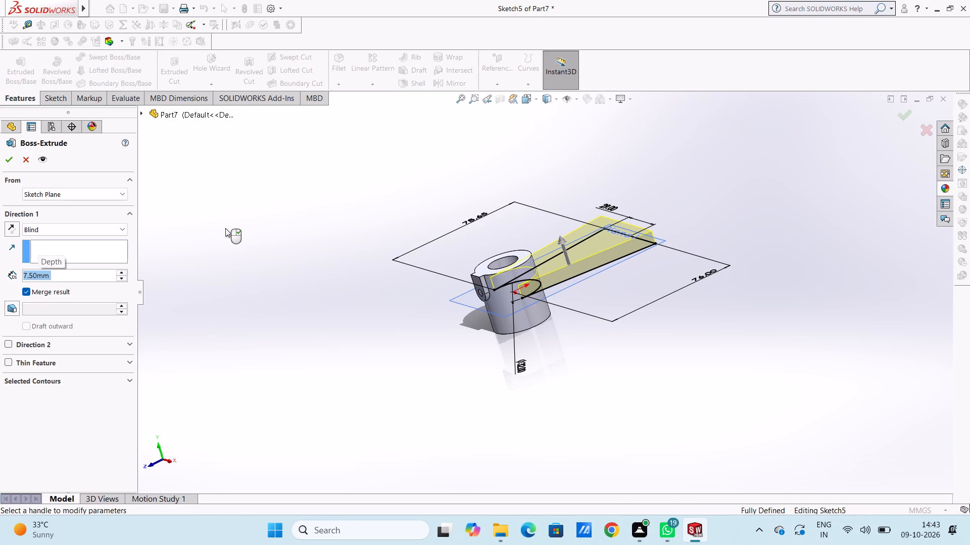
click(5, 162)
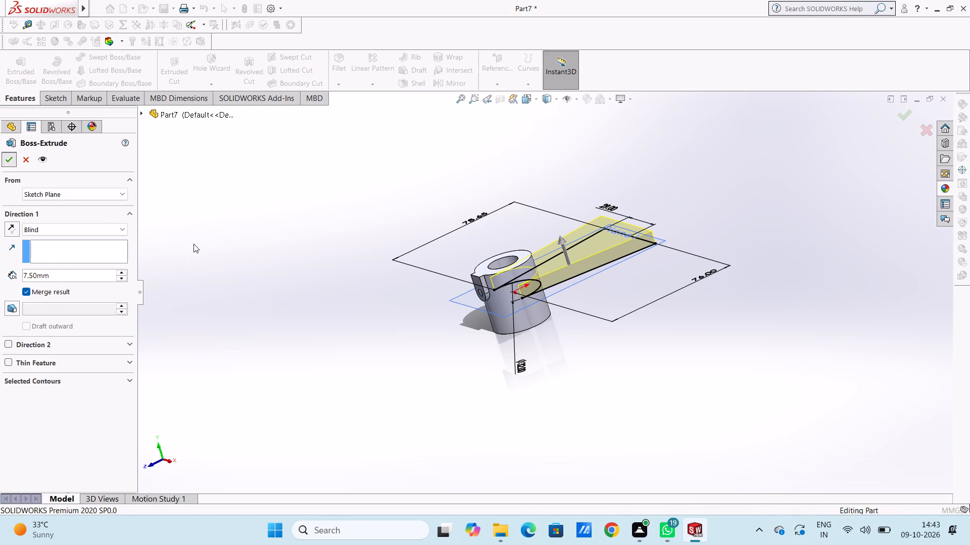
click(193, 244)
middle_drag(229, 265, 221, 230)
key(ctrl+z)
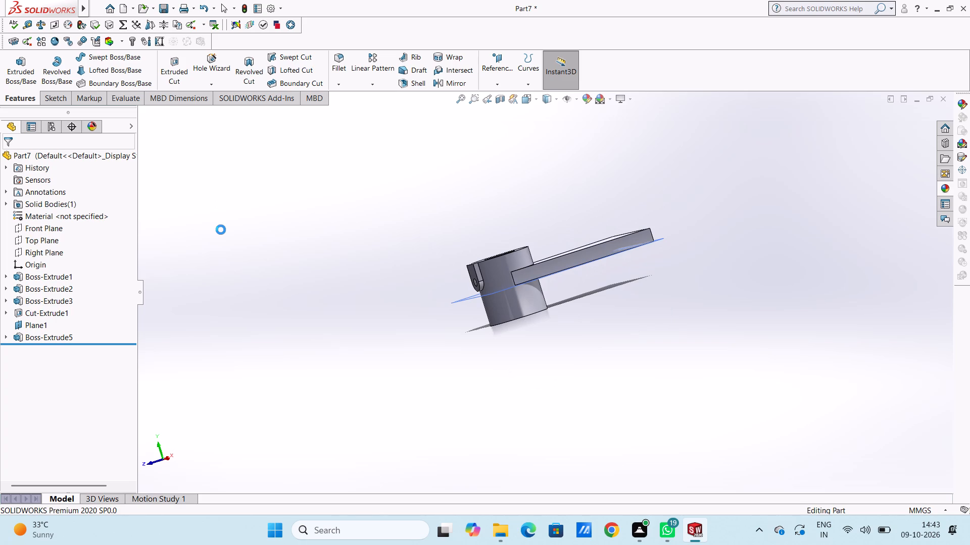
Extrude the tapered arm profile 7.5 mm blind in the reversed direction, below its sketch plane, merged with the sleeve.
click(21, 101)
click(19, 71)
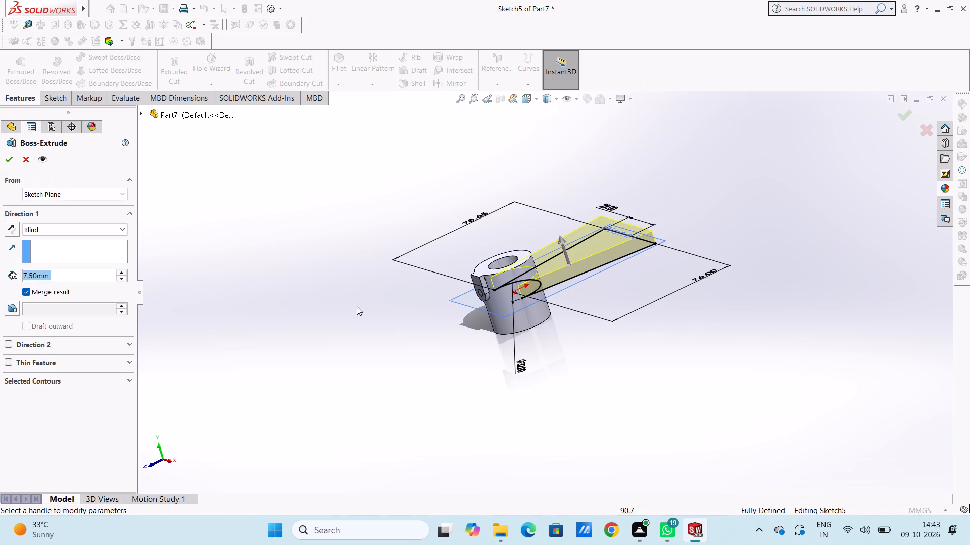
click(9, 228)
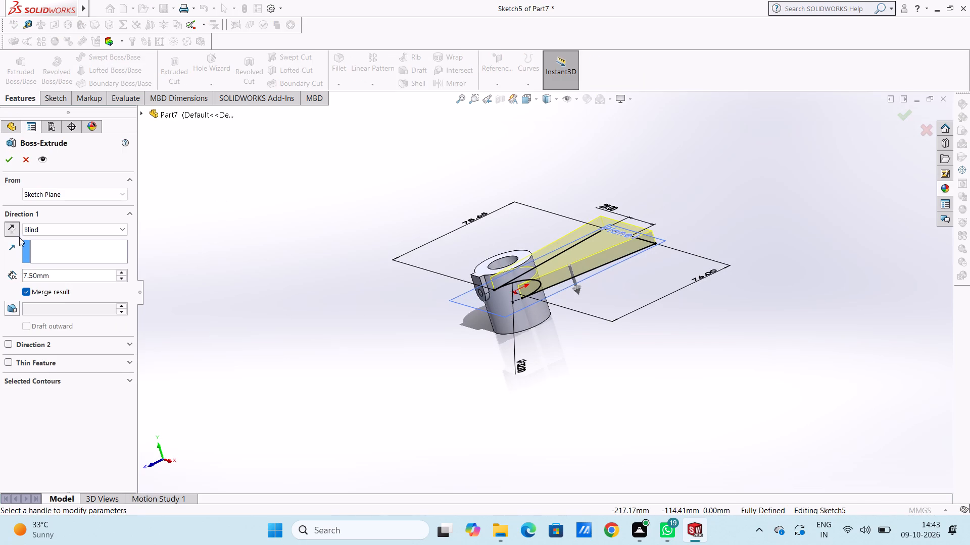
click(13, 156)
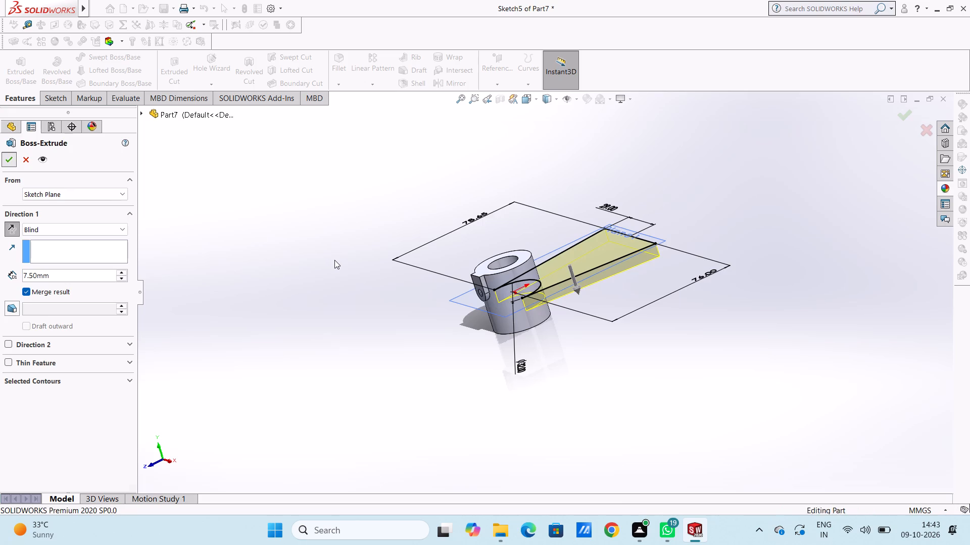
click(334, 260)
Hide the offset plane Plane1.
click(45, 326)
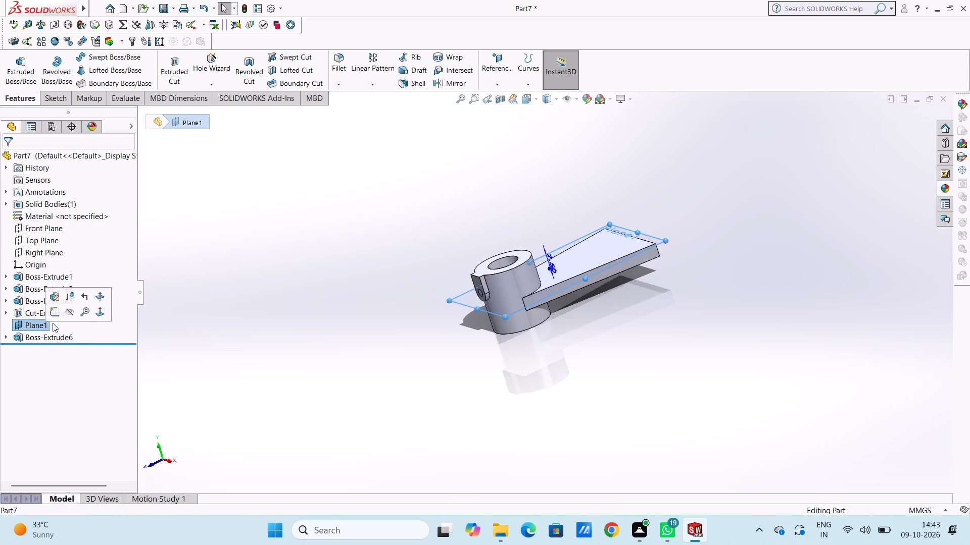
click(68, 312)
click(235, 284)
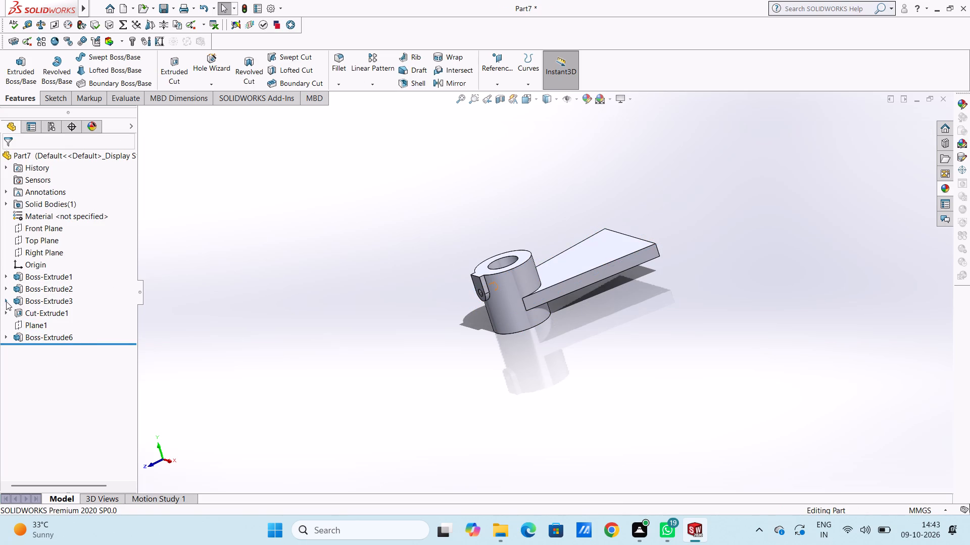
Reuse the arm's Sketch5 to extrude a further 0.5 mm blind upward from the sketch plane, merged with the part.
click(6, 336)
click(42, 351)
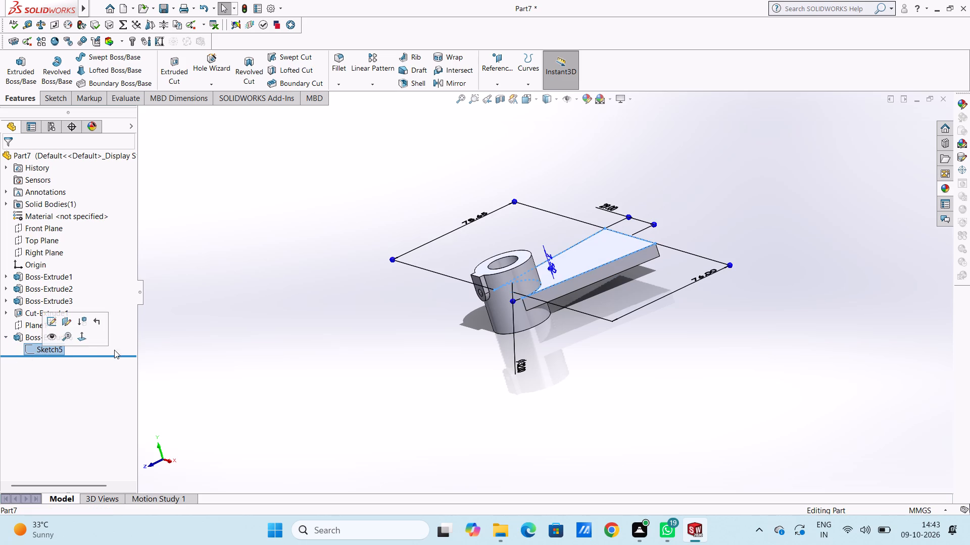
click(26, 73)
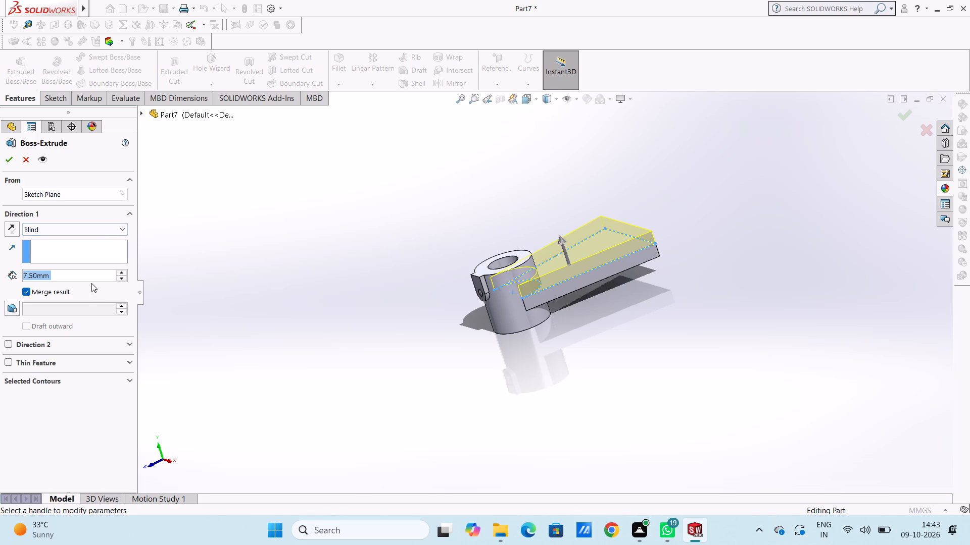
text(0.5)
key(Return)
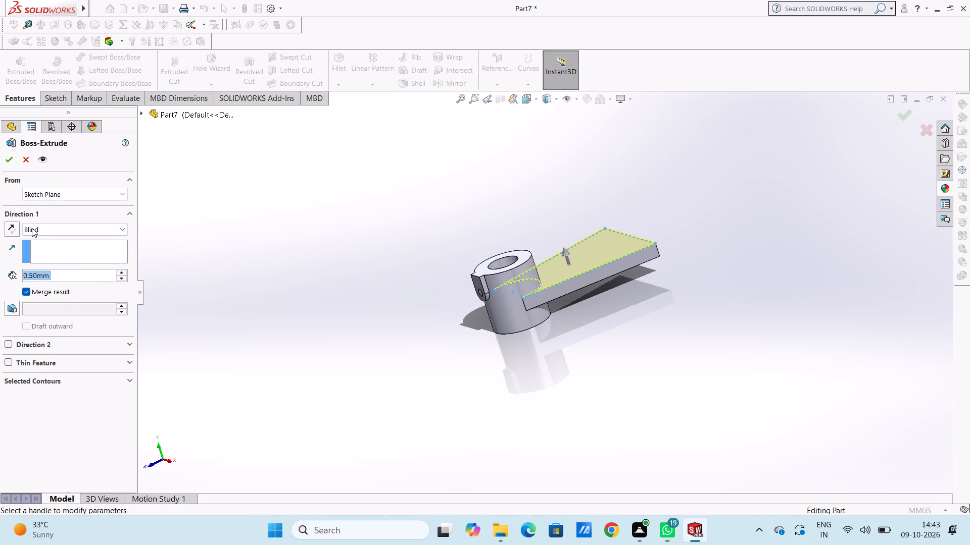
click(13, 160)
click(301, 304)
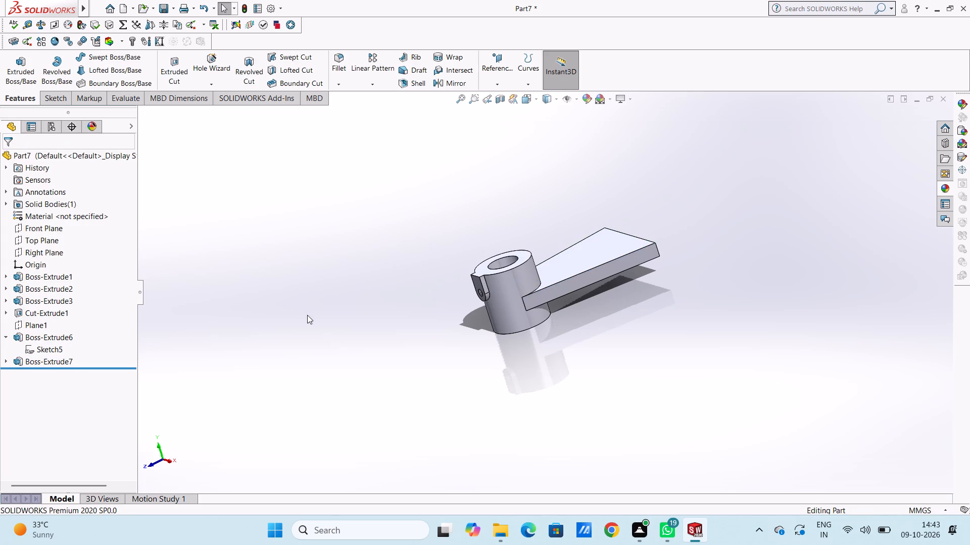
Examine the extruded arm and its junction with the sleeve from above, below and the sides, ending in the front view.
middle_drag(316, 323, 303, 340)
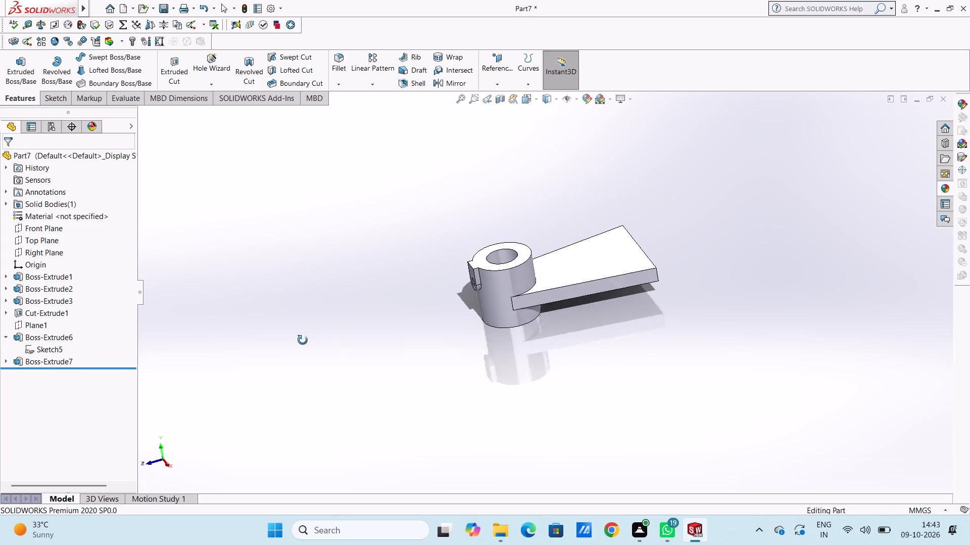
middle_drag(303, 340, 295, 366)
scroll(524, 316, down, 5)
middle_drag(586, 224, 562, 287)
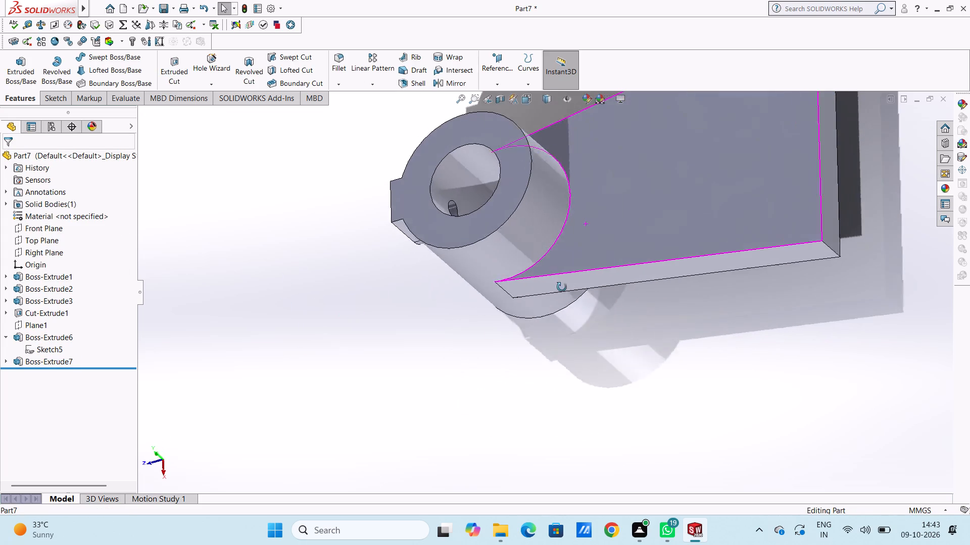
middle_drag(562, 287, 558, 265)
middle_drag(557, 251, 620, 215)
scroll(593, 277, up, 3)
middle_drag(562, 316, 690, 280)
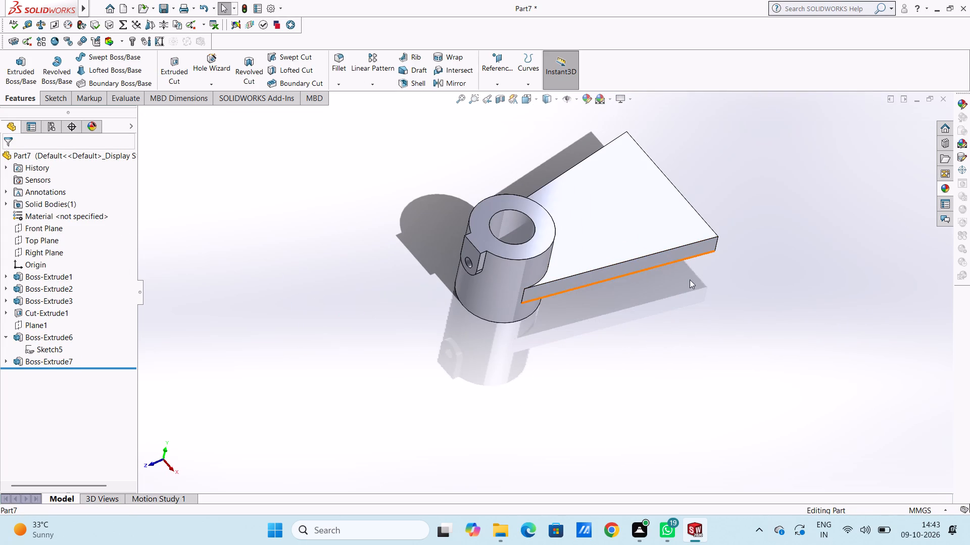
middle_drag(690, 280, 695, 287)
middle_drag(659, 305, 716, 258)
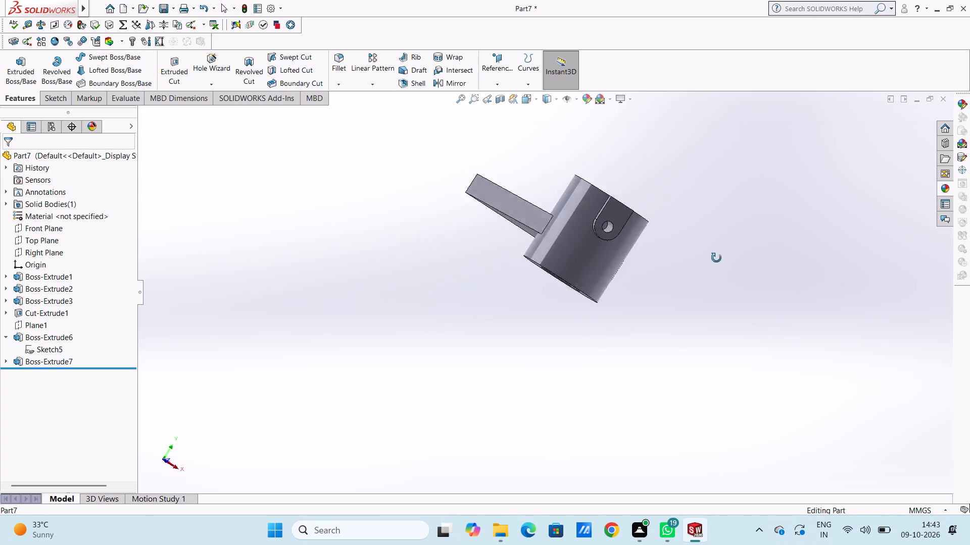
middle_drag(716, 258, 591, 254)
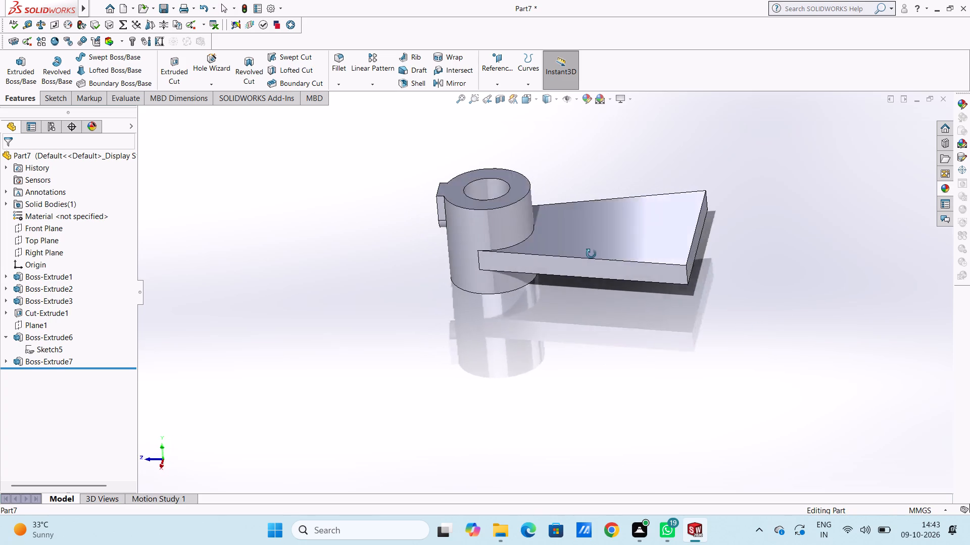
middle_drag(591, 254, 611, 246)
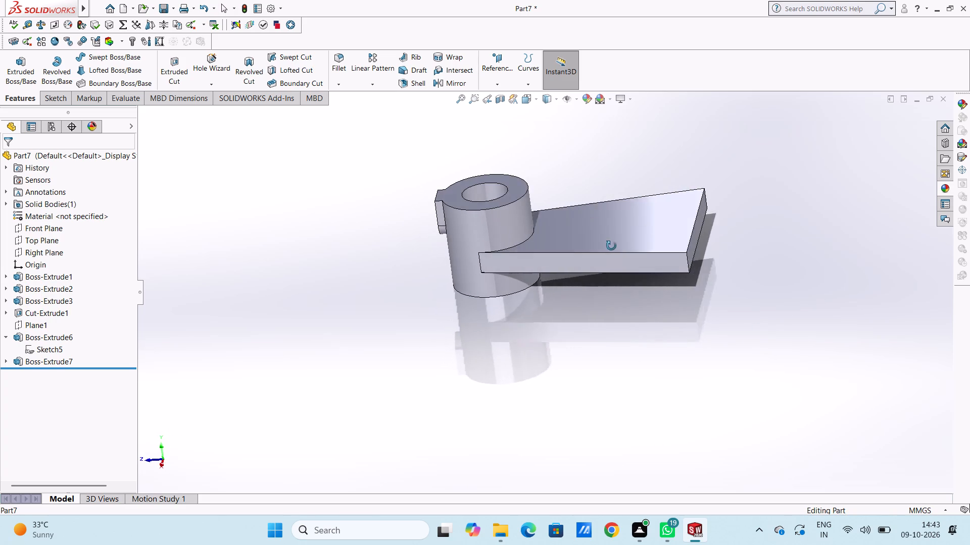
middle_drag(611, 246, 597, 219)
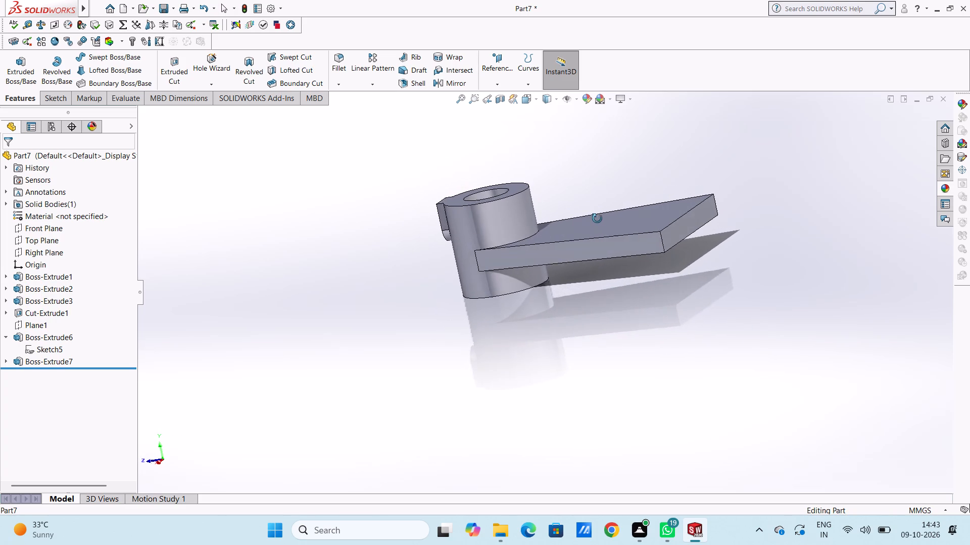
middle_drag(597, 219, 615, 213)
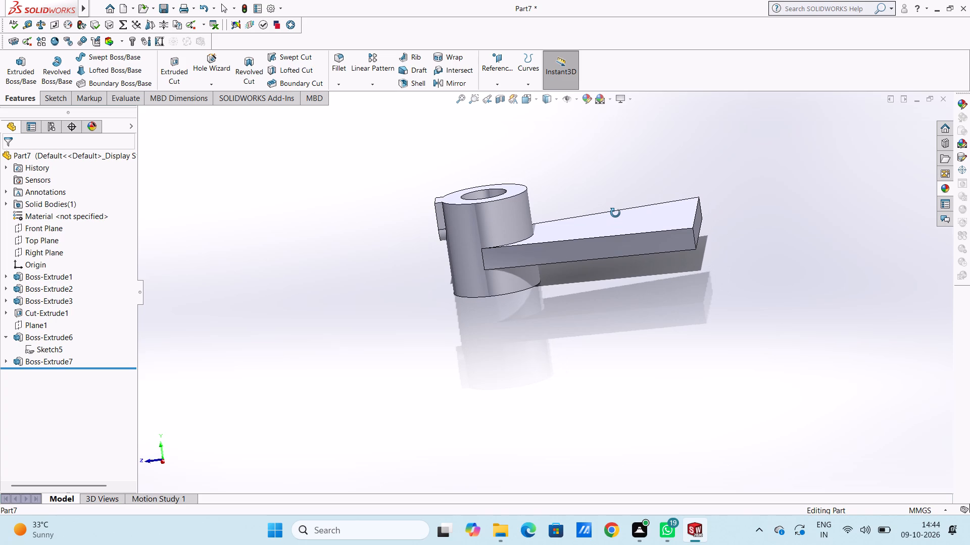
middle_drag(615, 213, 621, 217)
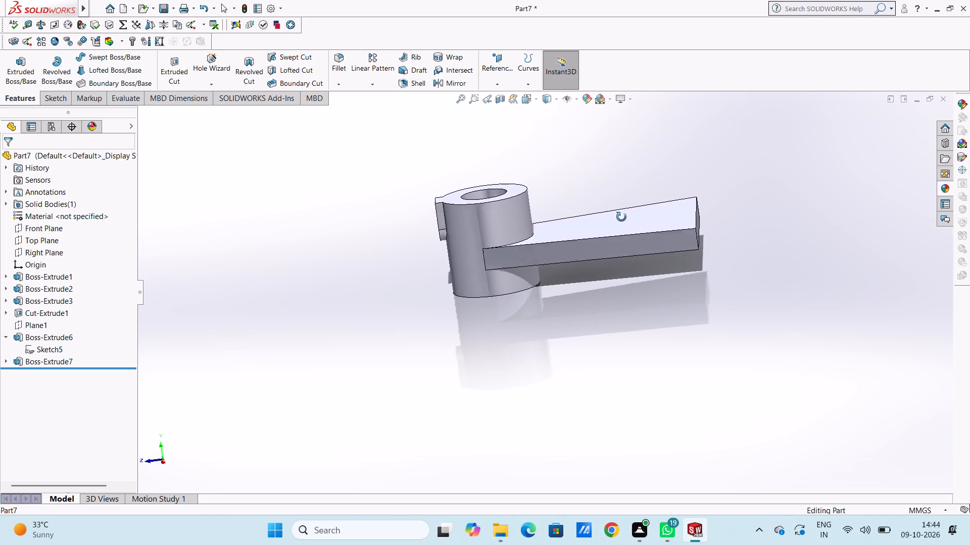
middle_drag(621, 217, 640, 253)
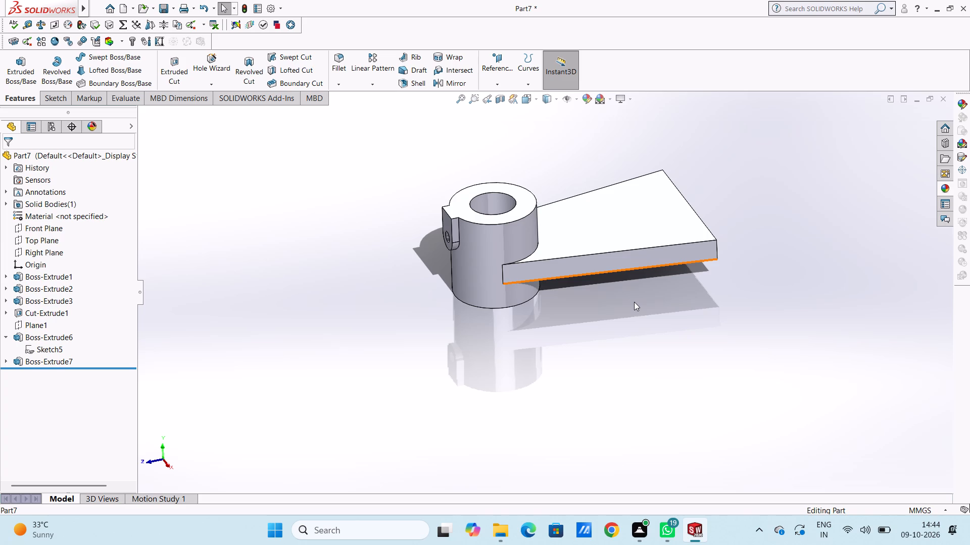
key(ctrl+1)
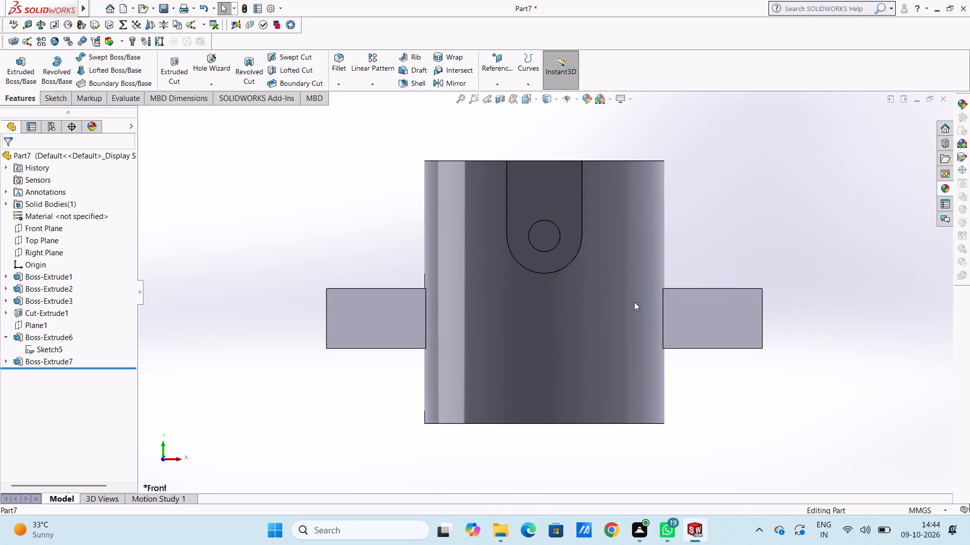
Sketch a corner rectangle on the arm's wide end face, tracing the whole face outline, about 58 mm wide.
key(ctrl+2)
scroll(634, 302, up, 5)
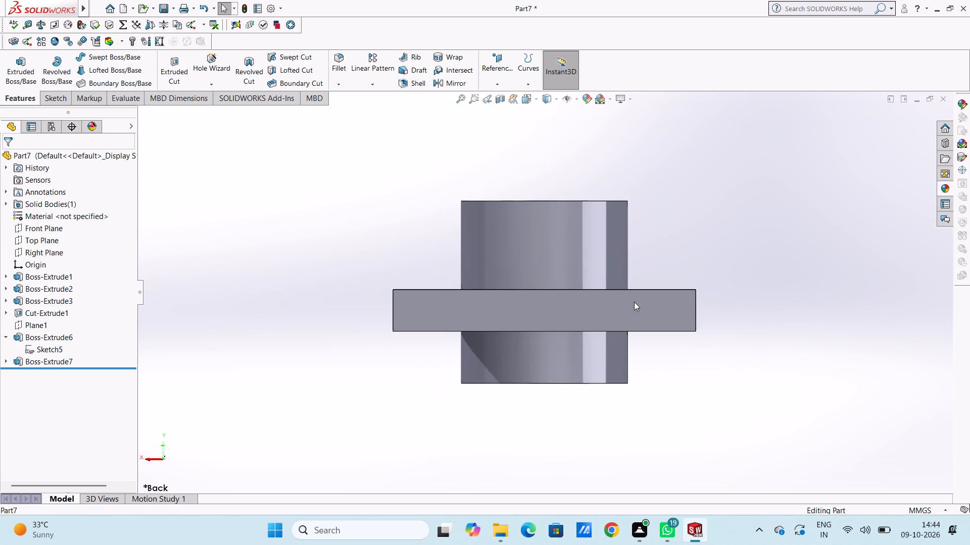
click(632, 304)
click(677, 279)
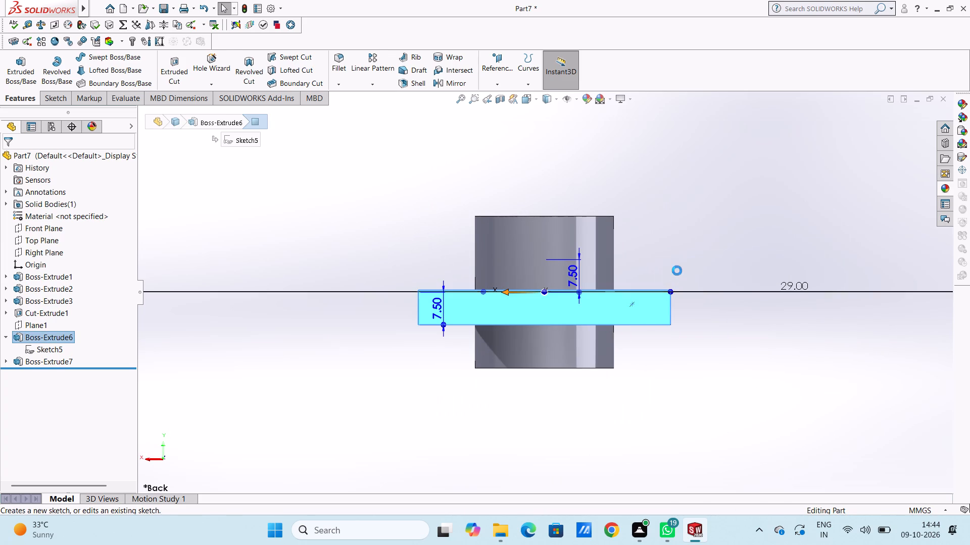
click(676, 239)
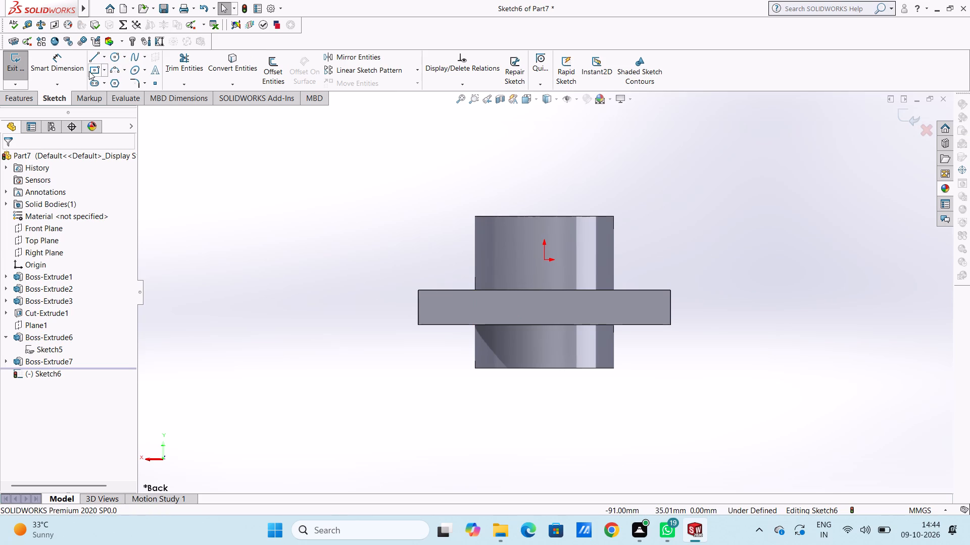
click(106, 69)
click(101, 80)
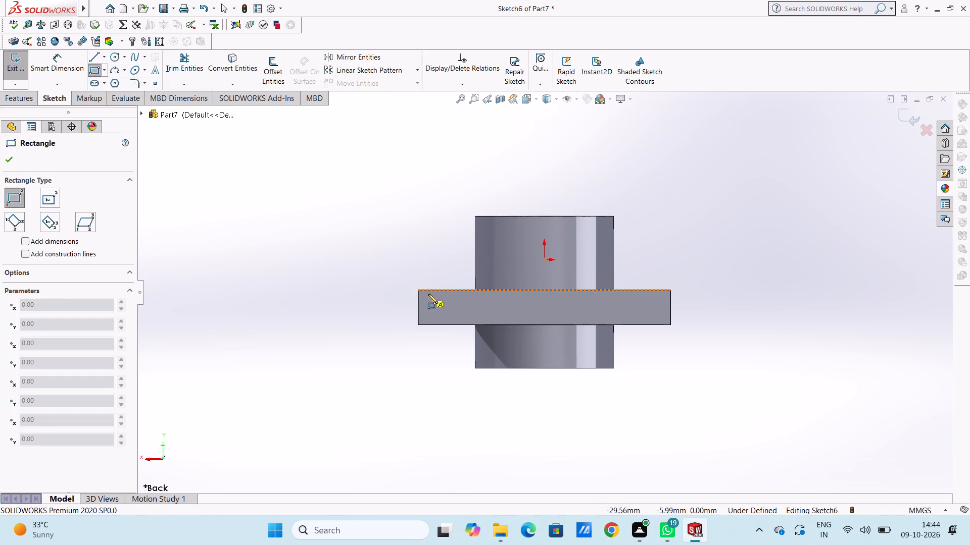
click(419, 289)
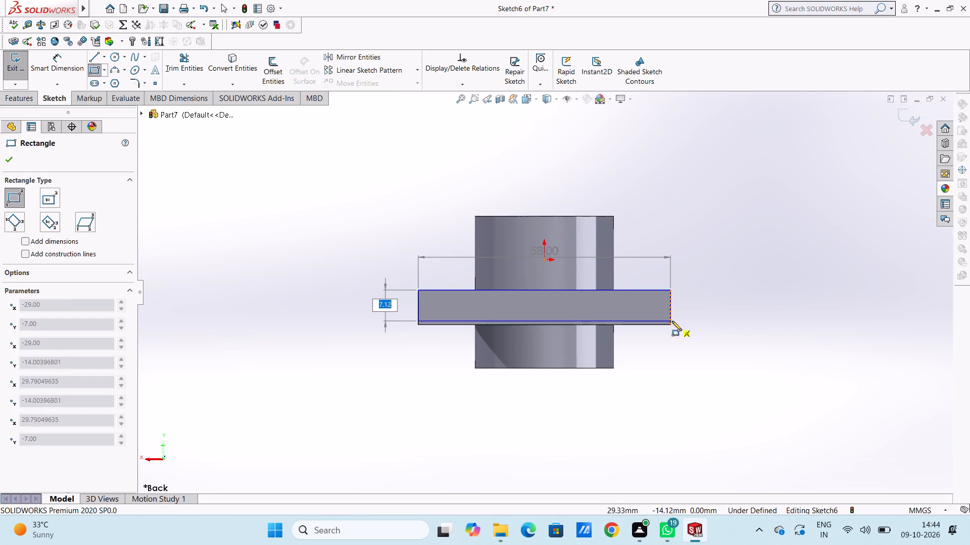
click(669, 324)
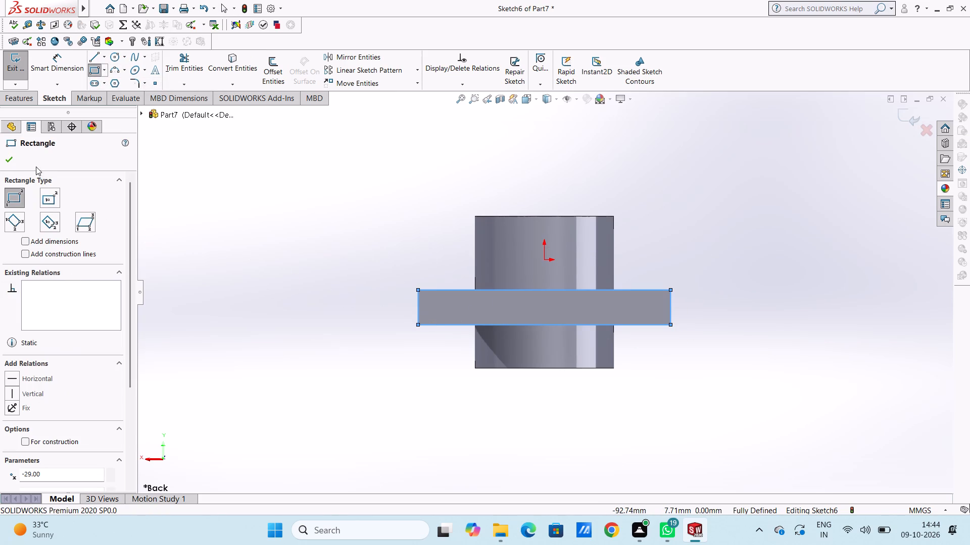
click(5, 154)
click(59, 53)
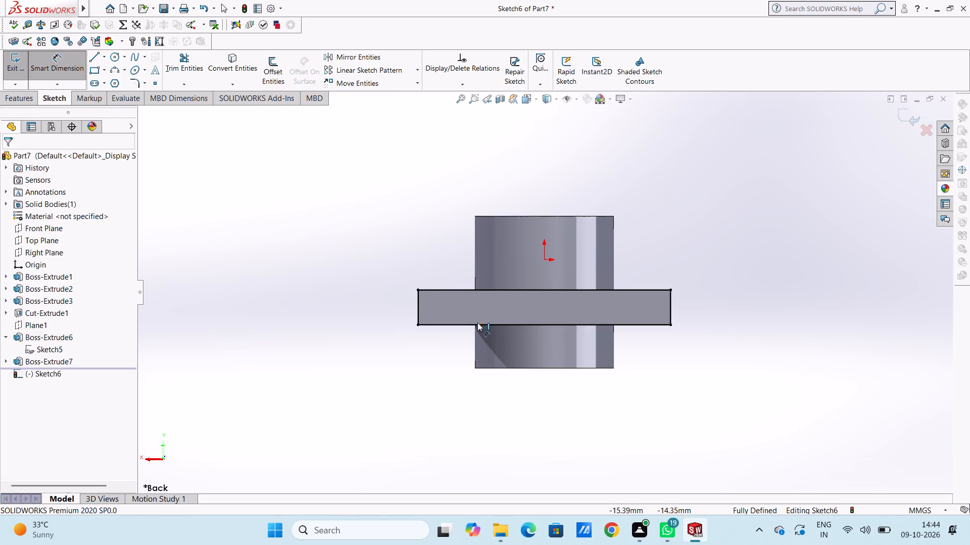
click(73, 62)
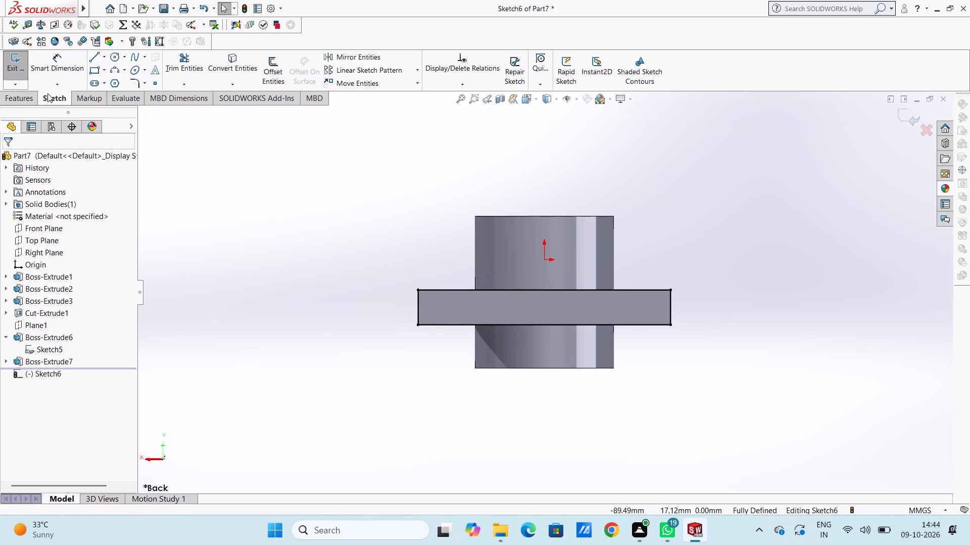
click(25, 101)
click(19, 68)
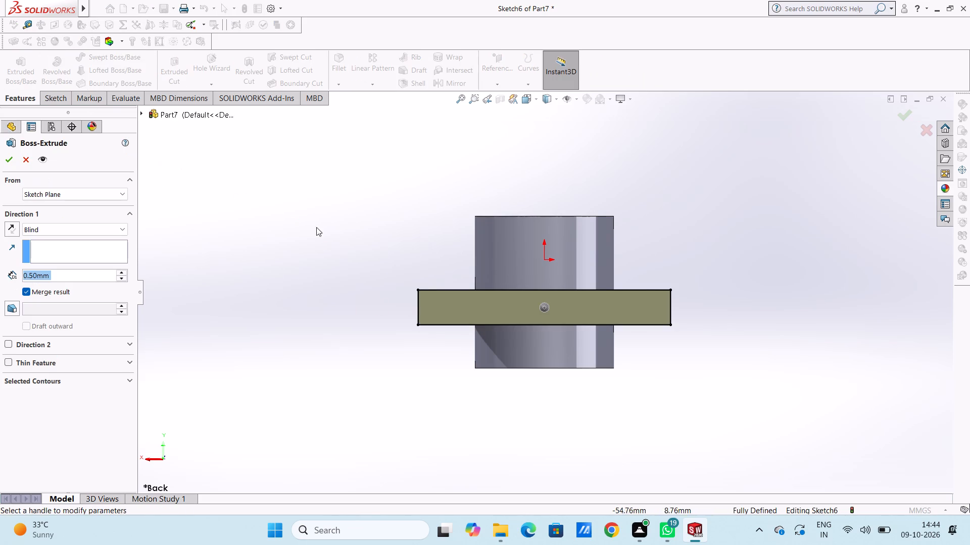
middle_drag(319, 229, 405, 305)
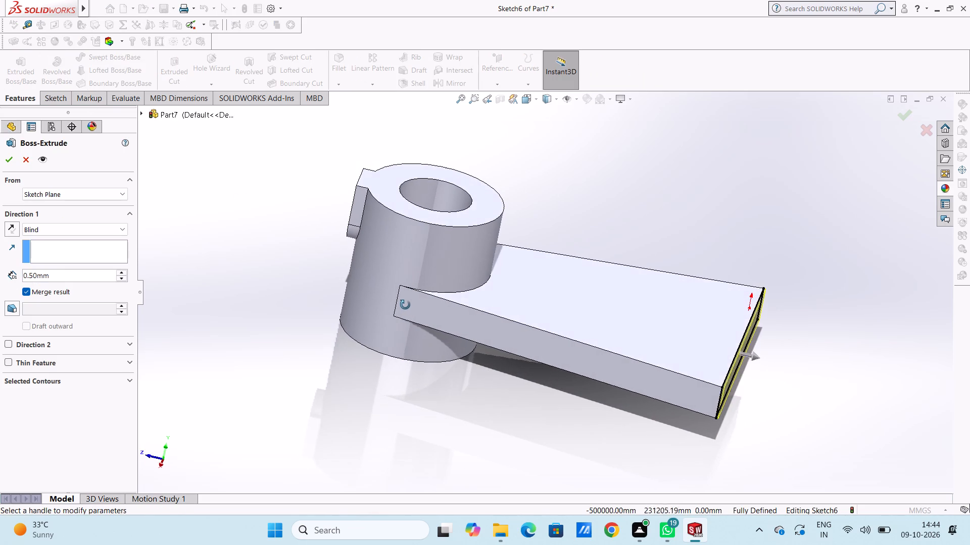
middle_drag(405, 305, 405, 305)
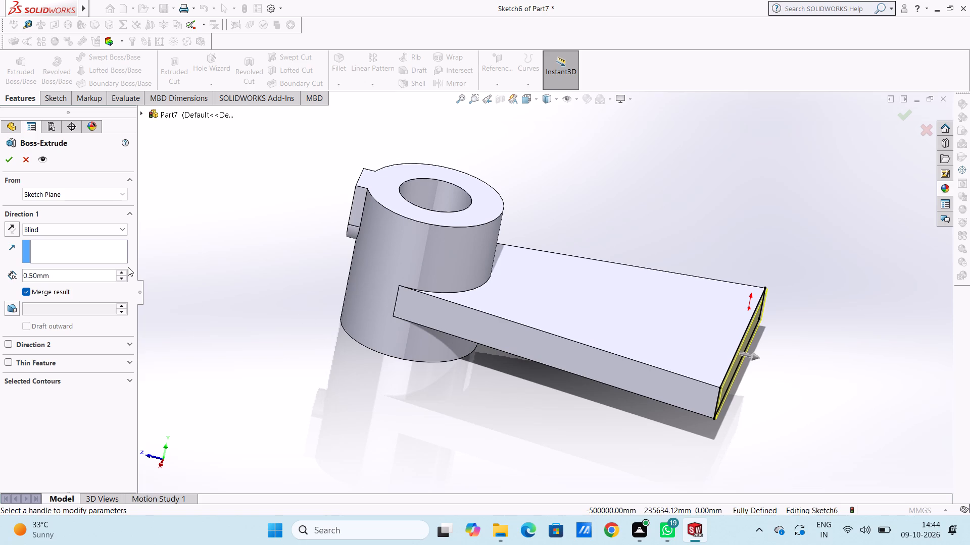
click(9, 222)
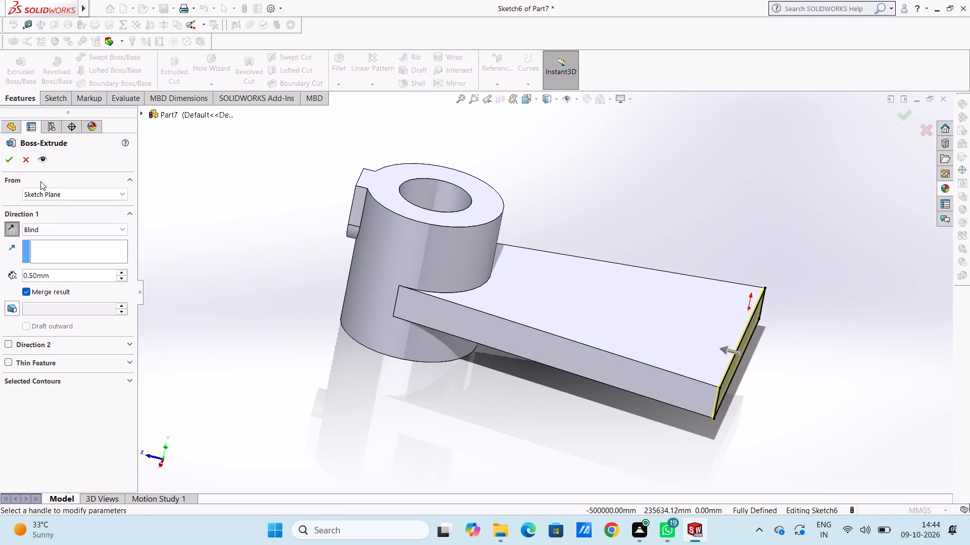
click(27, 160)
Cut-extrude the end-face rectangle 11 mm blind into the arm to shorten its wide end.
click(180, 73)
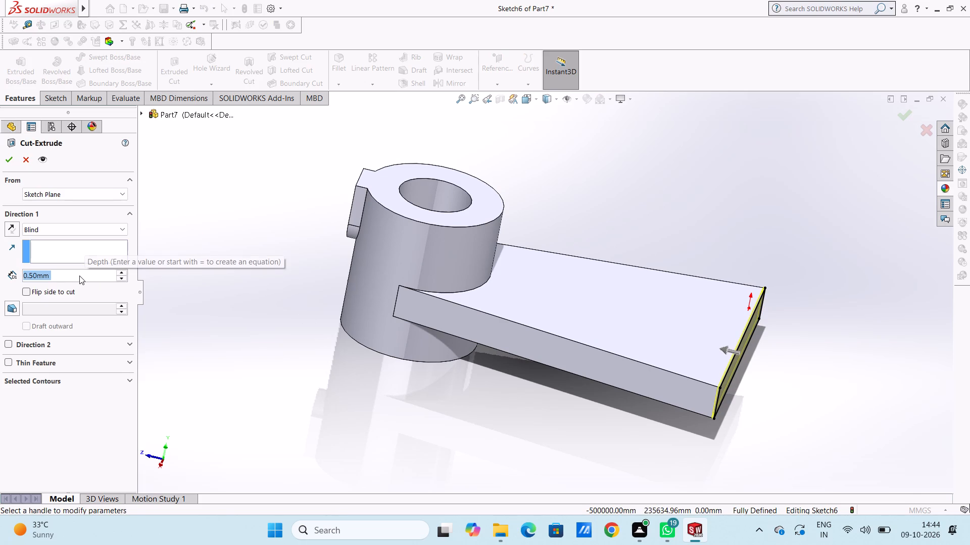
text(11)
key(Return)
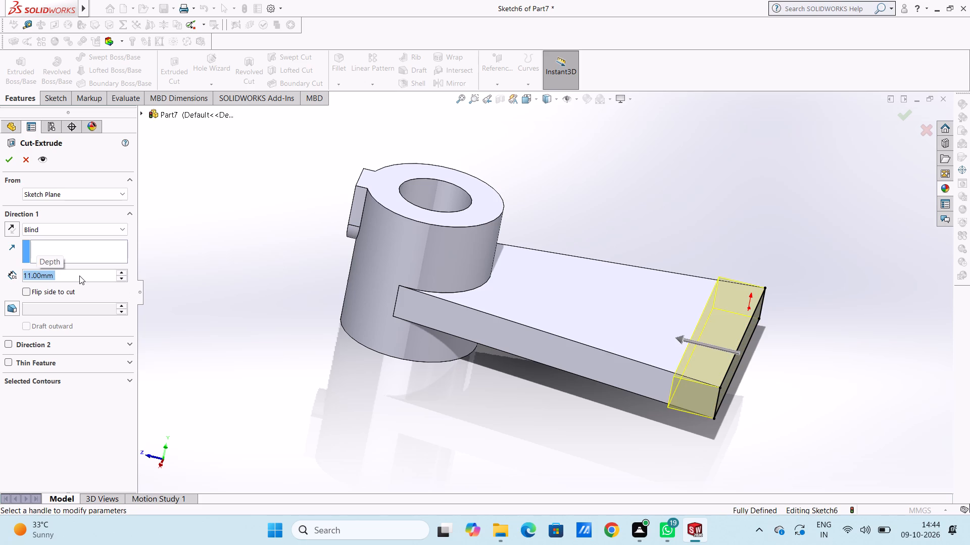
click(7, 158)
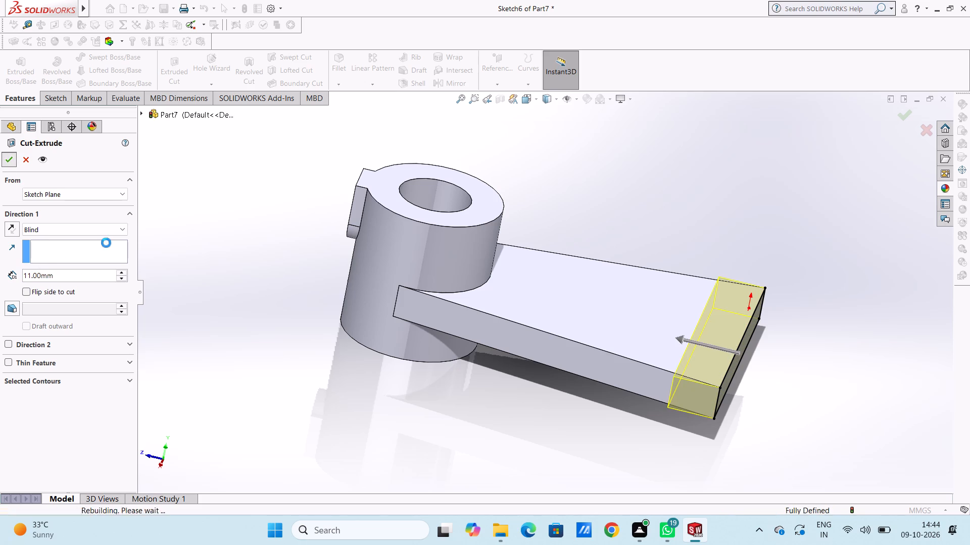
click(171, 286)
Sketch a corner rectangle tracing the shortened arm's end face, about 54.3 mm wide and 8 mm high.
middle_drag(171, 285, 260, 357)
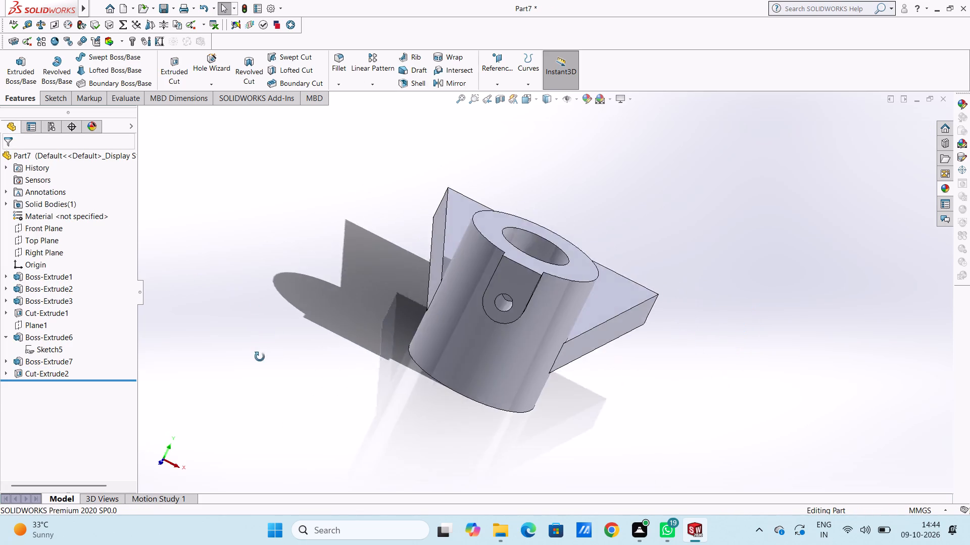
middle_drag(260, 357, 205, 379)
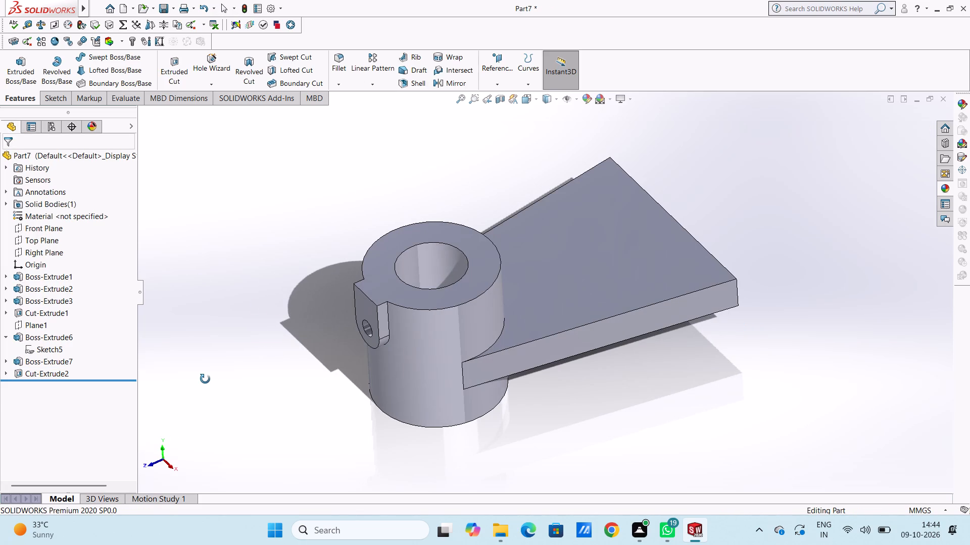
middle_drag(205, 379, 200, 343)
key(ctrl+2)
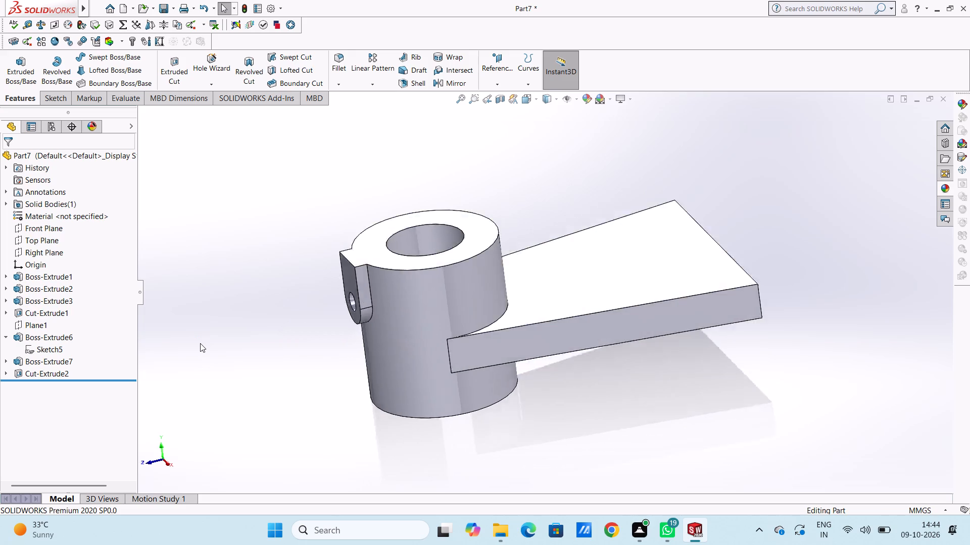
scroll(200, 343, up, 5)
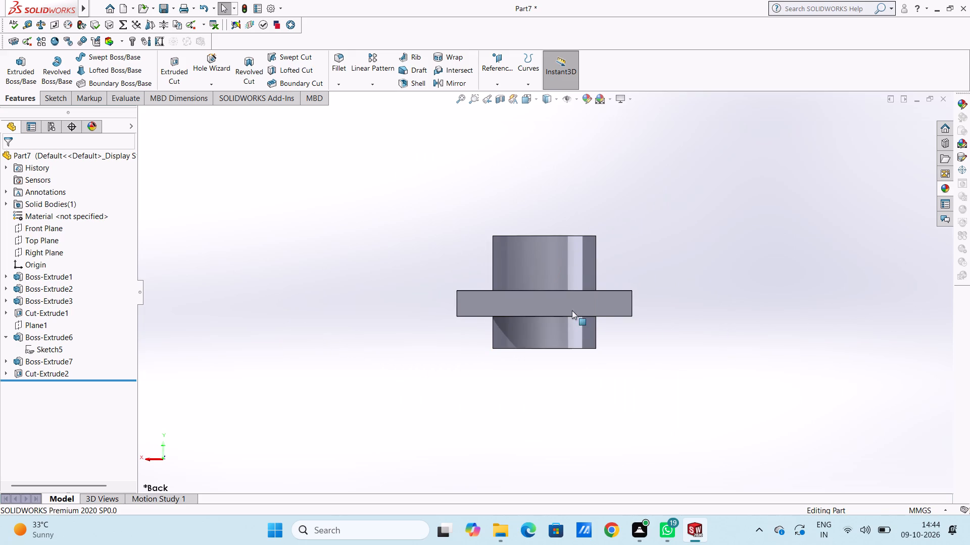
scroll(590, 307, down, 3)
click(359, 301)
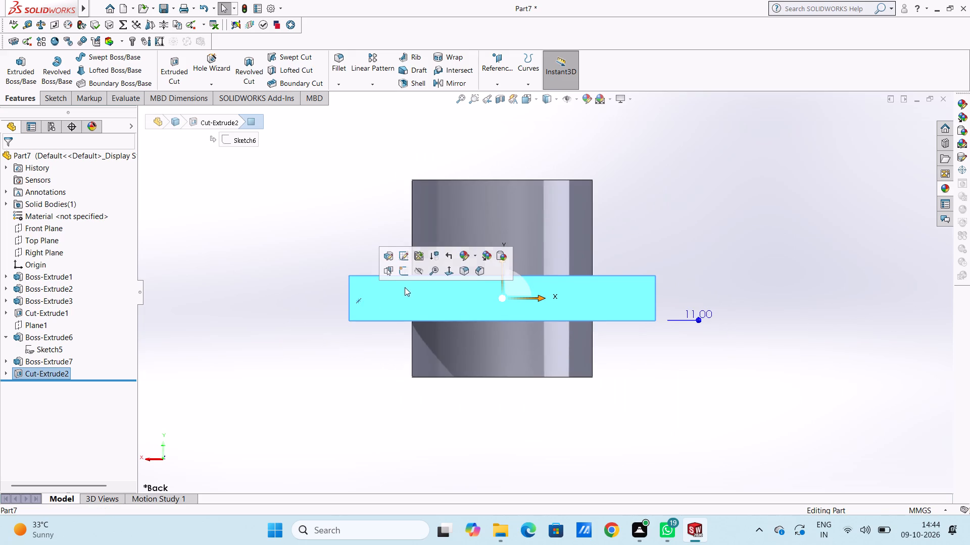
click(401, 272)
click(267, 272)
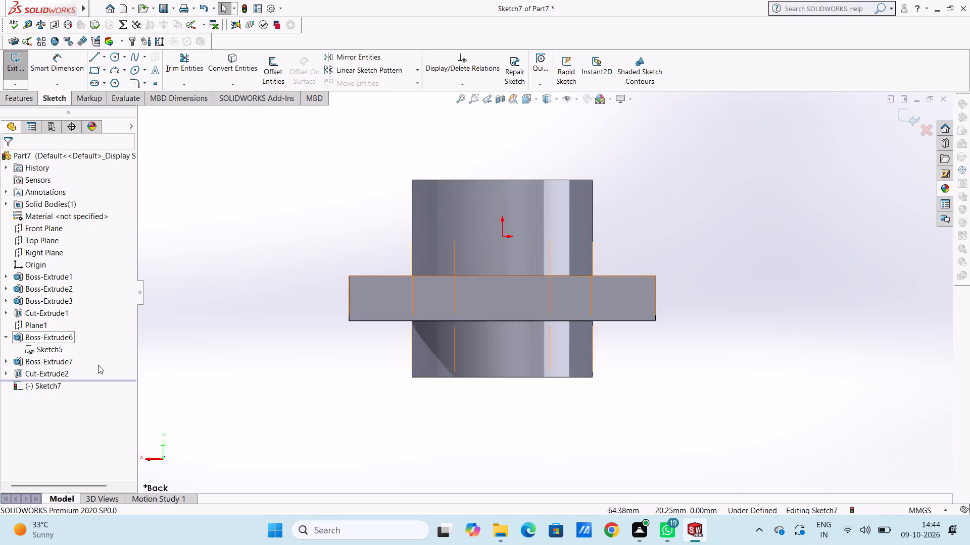
scroll(98, 365, down, 2)
scroll(91, 363, up, 3)
click(94, 70)
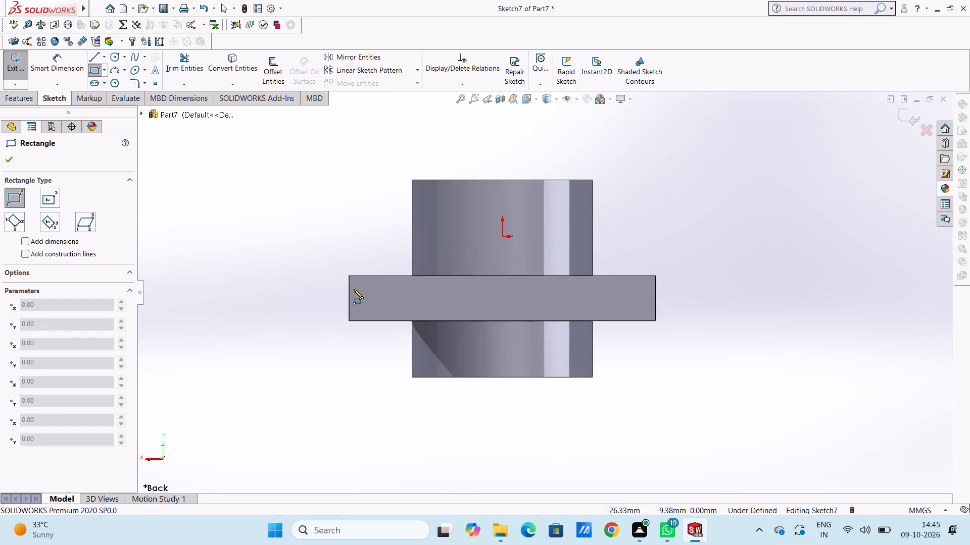
click(349, 274)
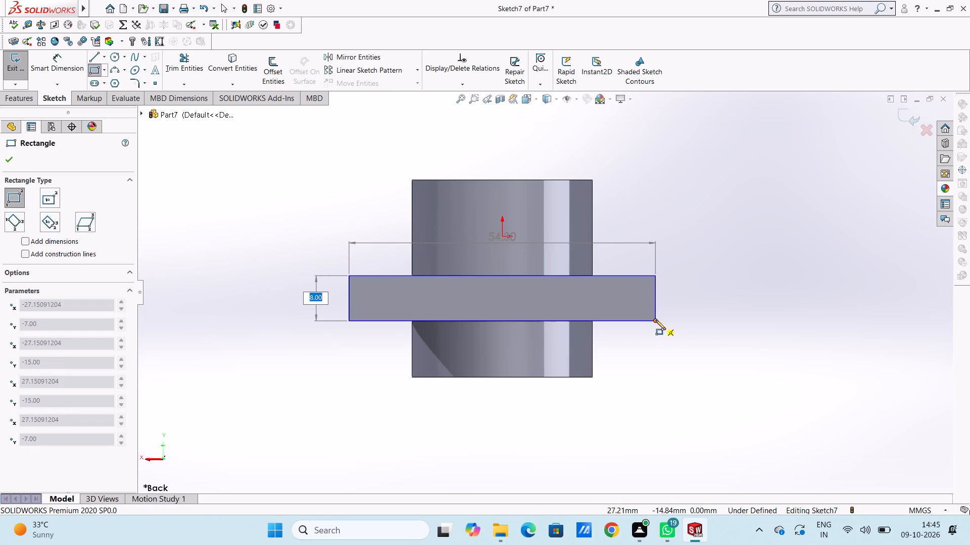
click(656, 320)
drag(9, 159, 11, 166)
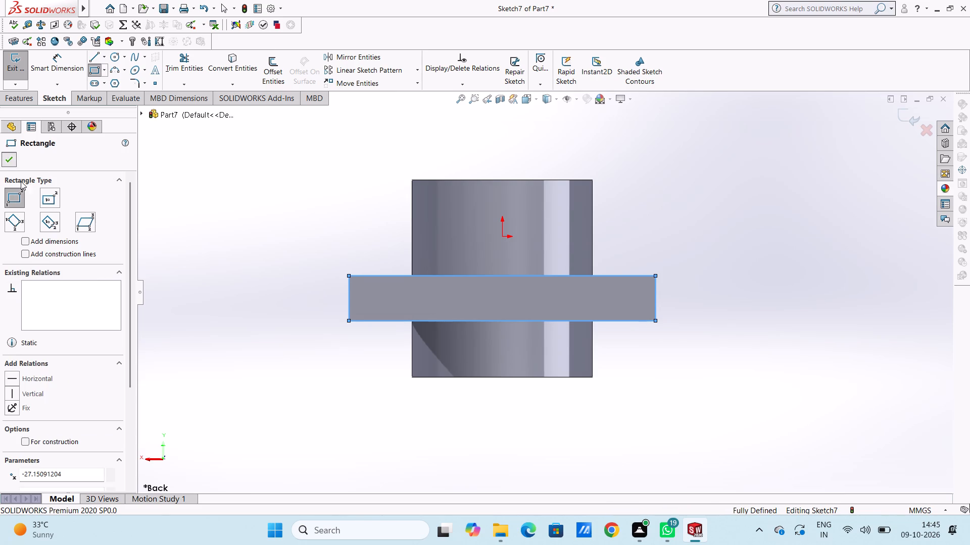
click(224, 237)
Extrude the new end-face rectangle 11 mm blind outward from the arm, merged with the part.
middle_drag(237, 231, 308, 306)
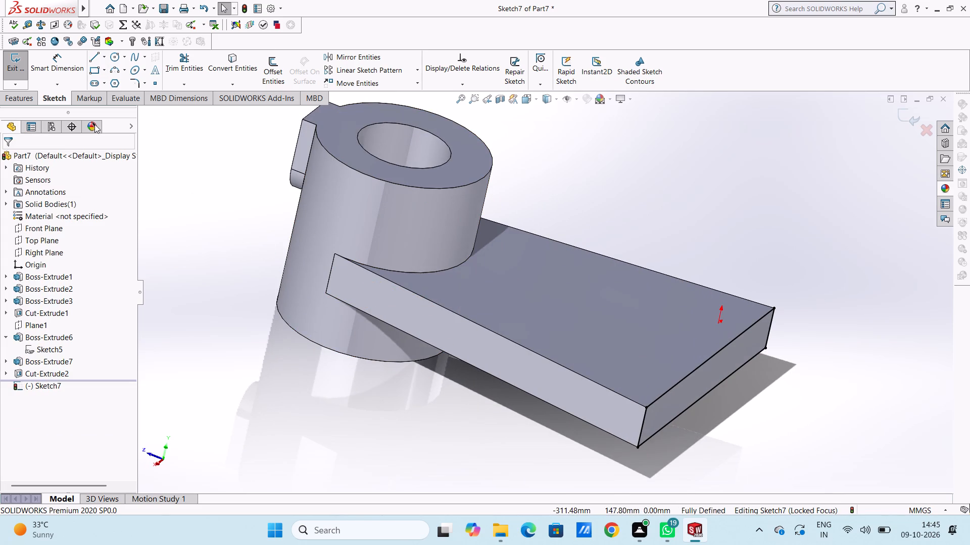
click(33, 96)
click(24, 71)
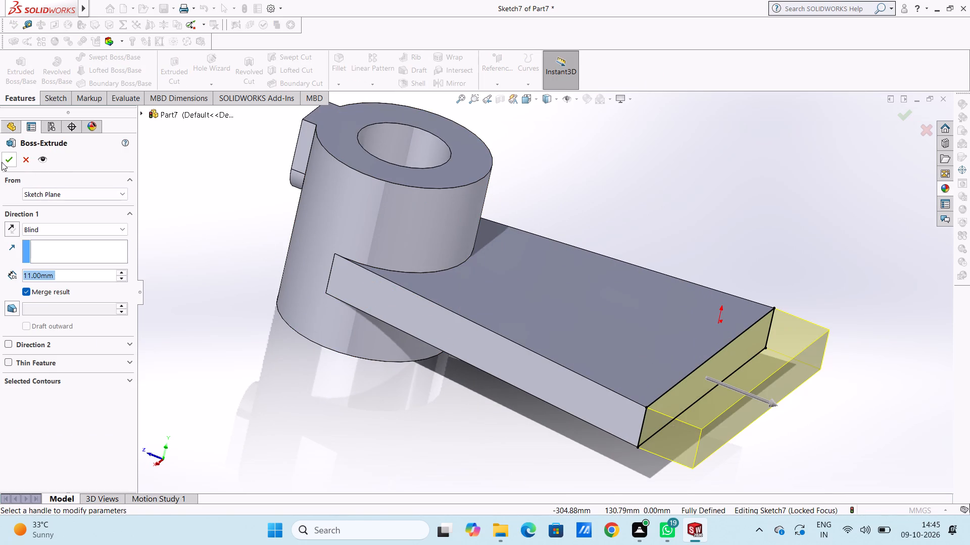
click(5, 160)
click(181, 210)
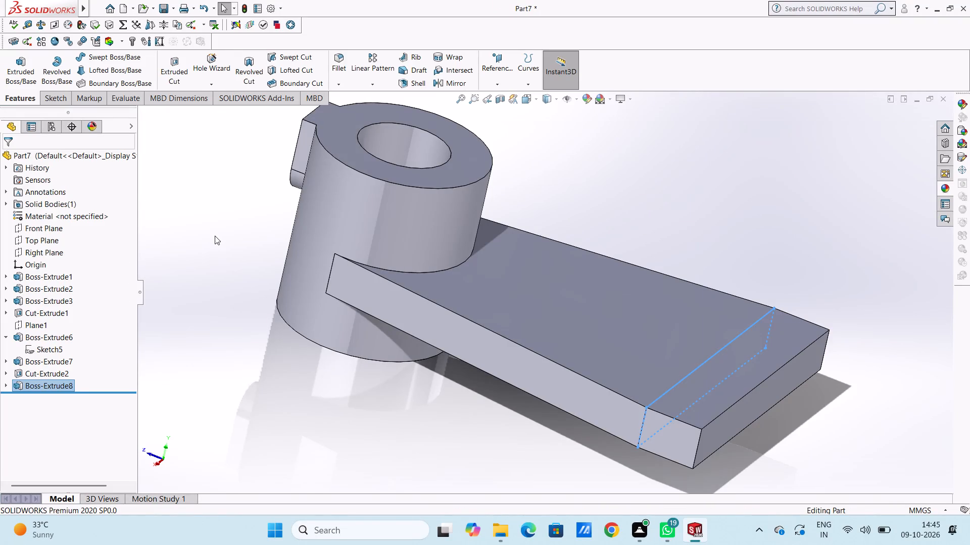
Examine the straight-sided block at the arm's end from the side, obliquely and from the back.
scroll(215, 236, up, 4)
middle_drag(242, 279, 268, 215)
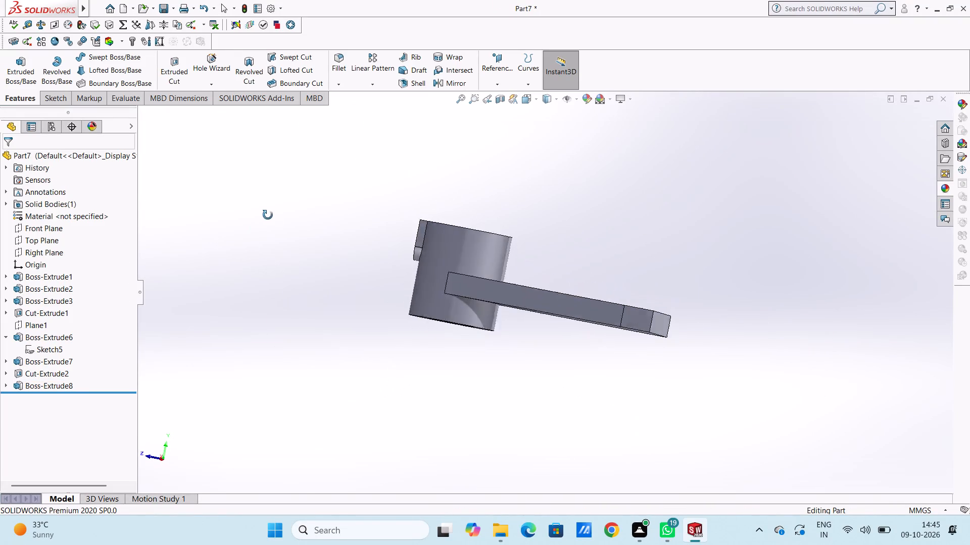
middle_drag(268, 215, 286, 310)
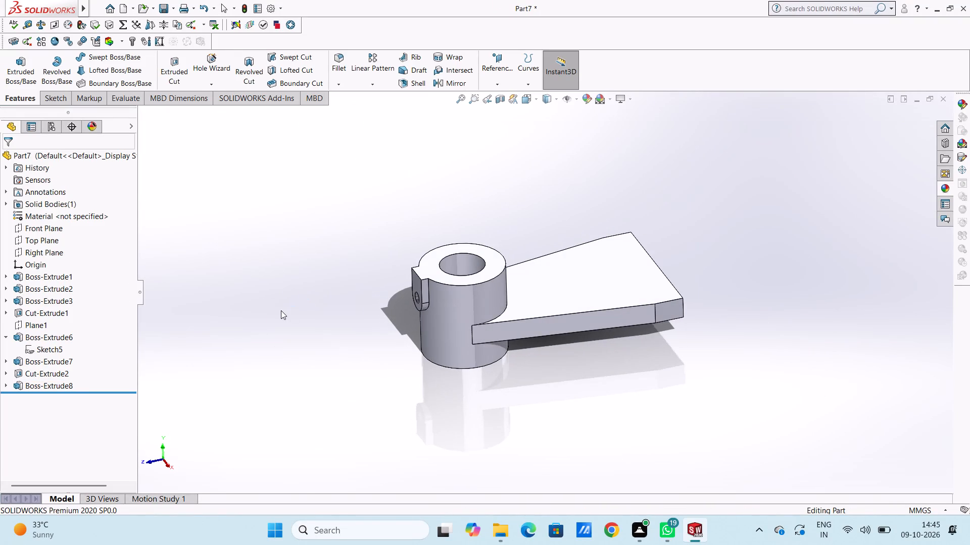
key(ctrl+4)
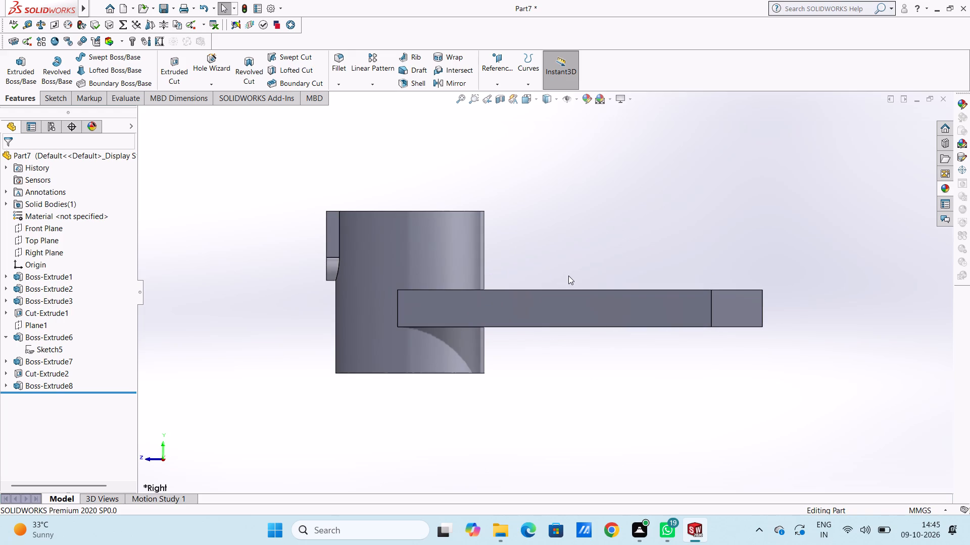
scroll(568, 276, up, 4)
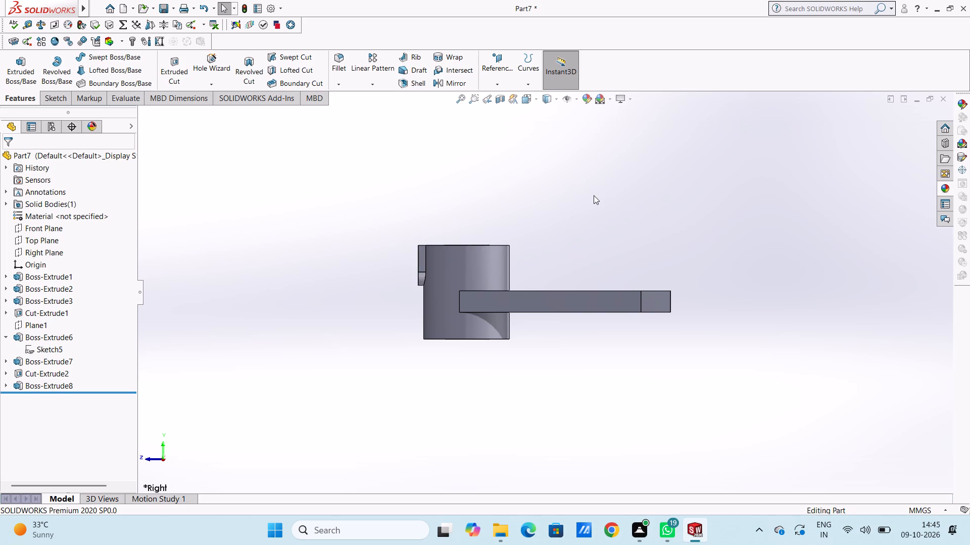
middle_drag(593, 195, 586, 196)
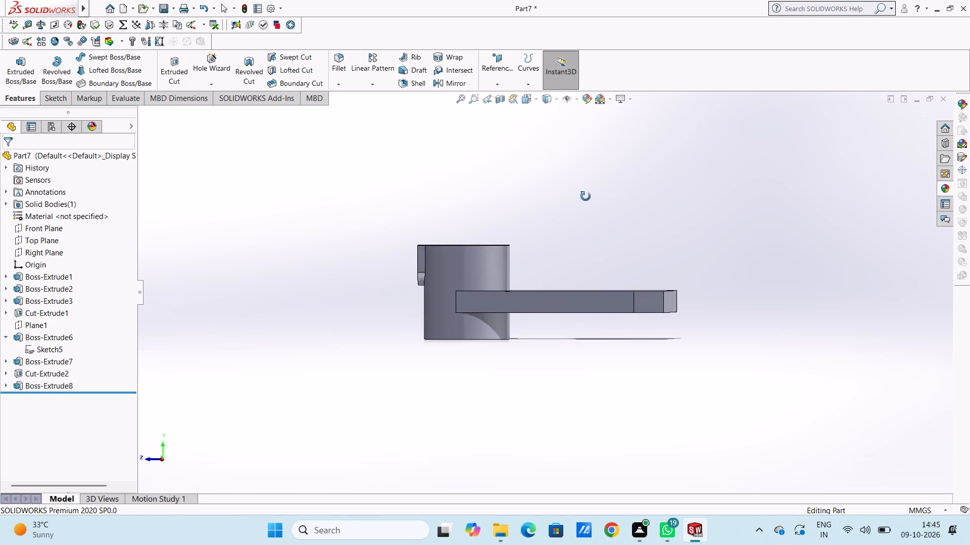
middle_drag(586, 196, 591, 200)
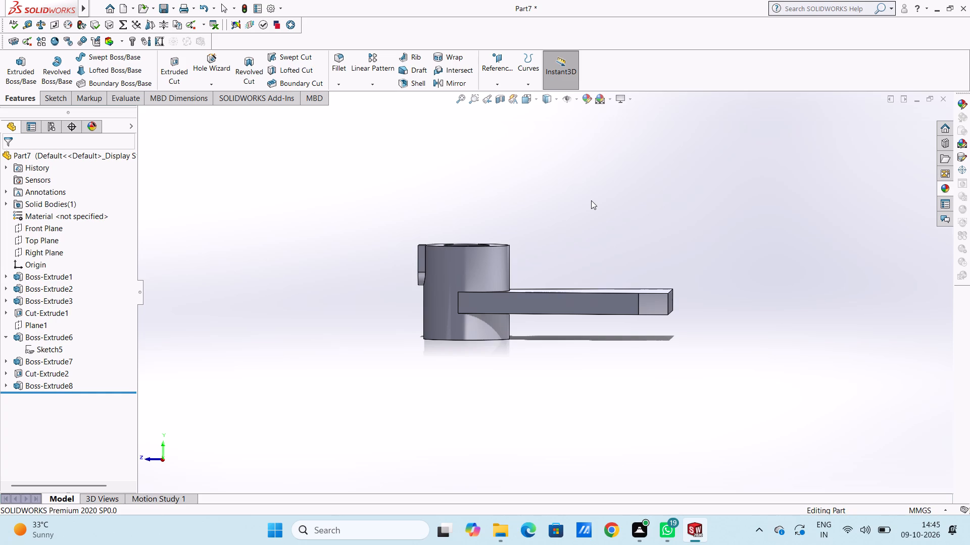
key(ctrl+2)
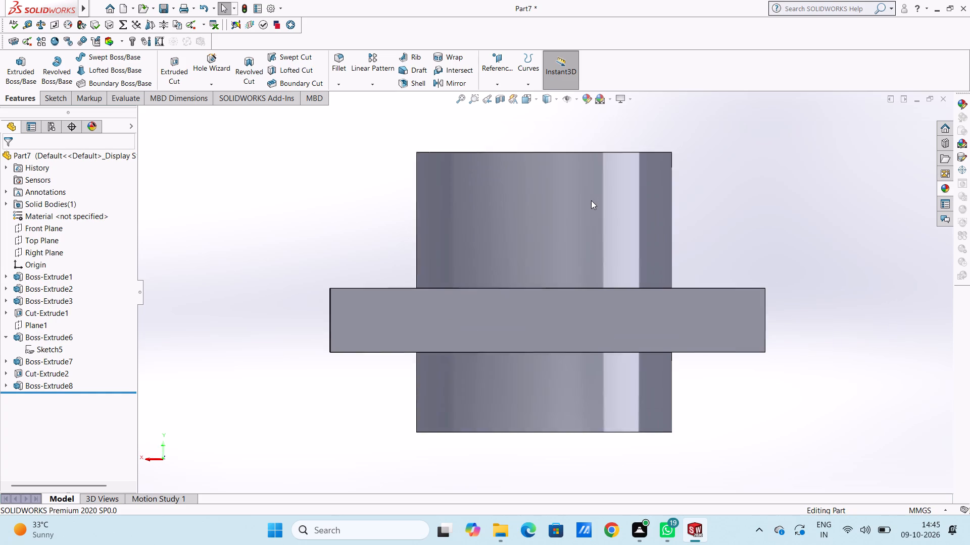
On the end block's outer face, sketch two concentric circles above the sleeve, radii about 24.6 mm and 11.2 mm, centred over the origin.
scroll(591, 200, up, 7)
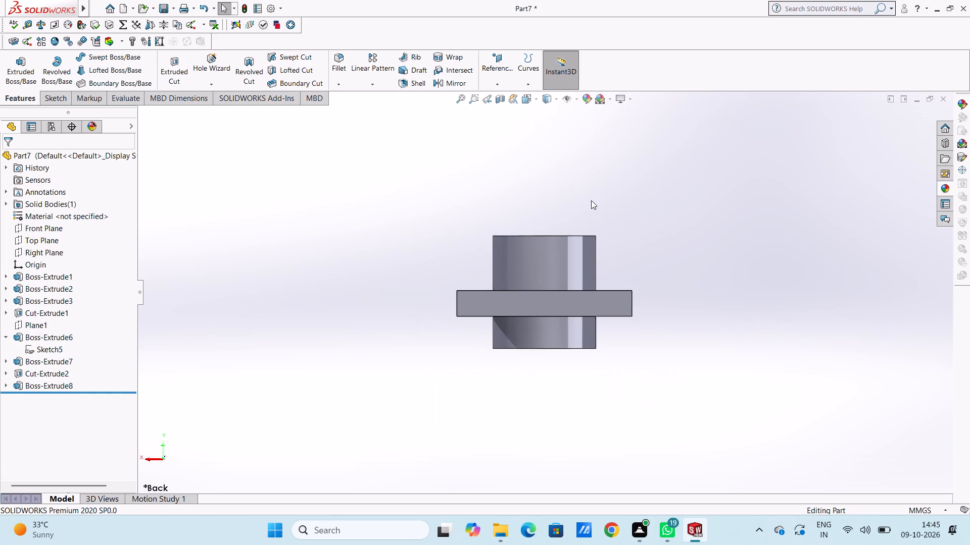
scroll(557, 219, down, 1)
scroll(557, 219, up, 4)
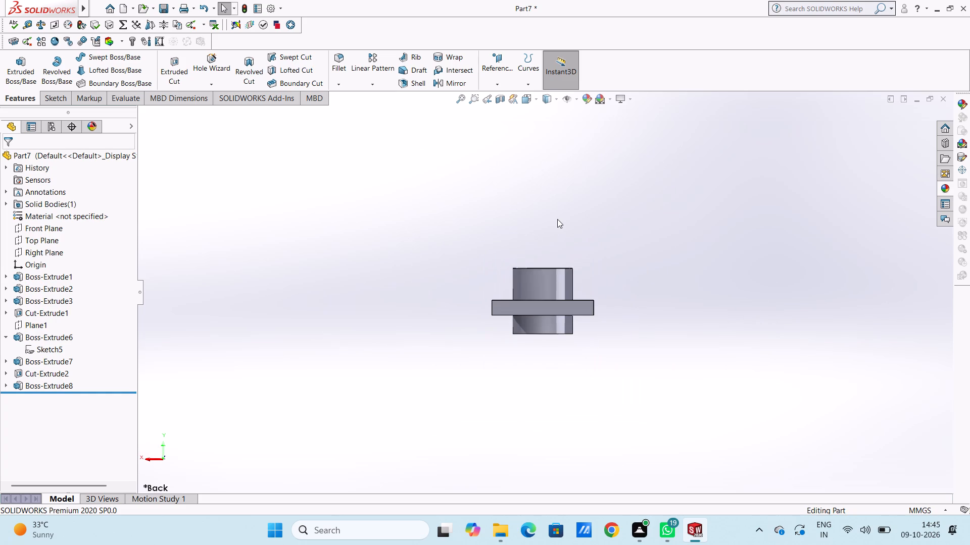
scroll(531, 348, up, 2)
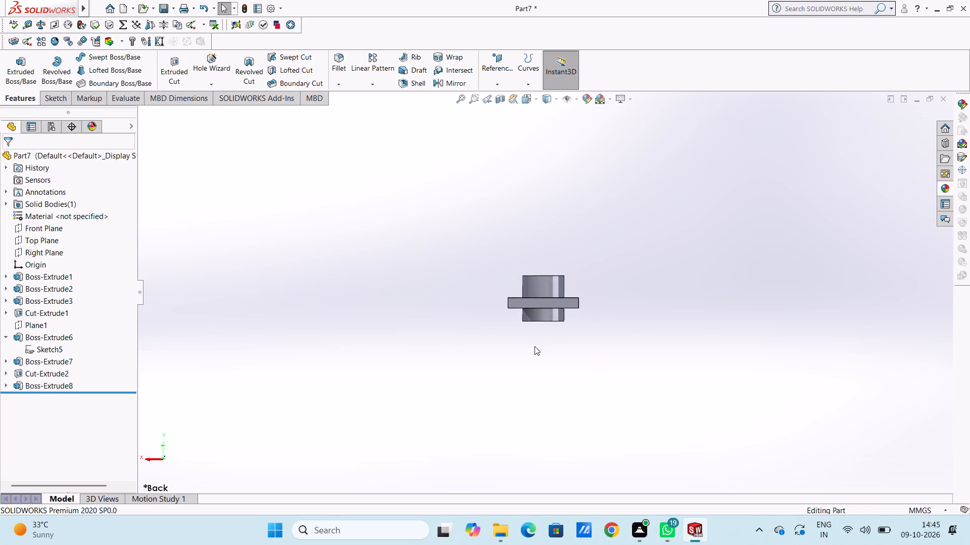
scroll(538, 343, down, 3)
click(554, 266)
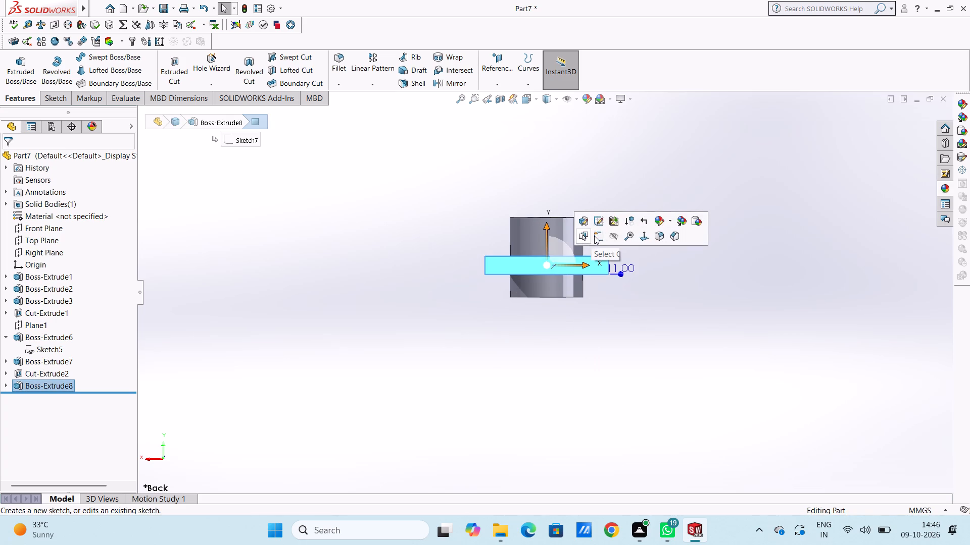
click(597, 235)
click(600, 214)
scroll(586, 211, up, 3)
scroll(564, 192, down, 3)
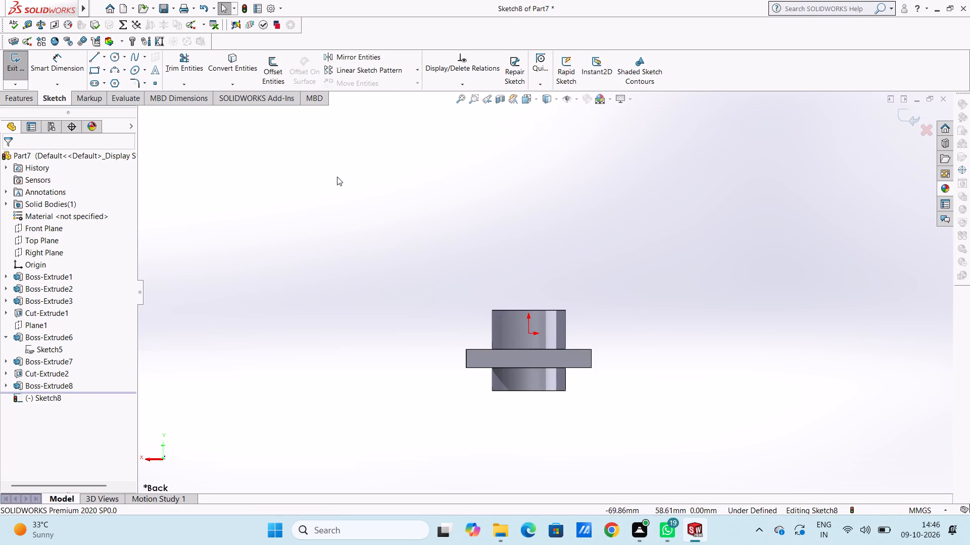
click(114, 57)
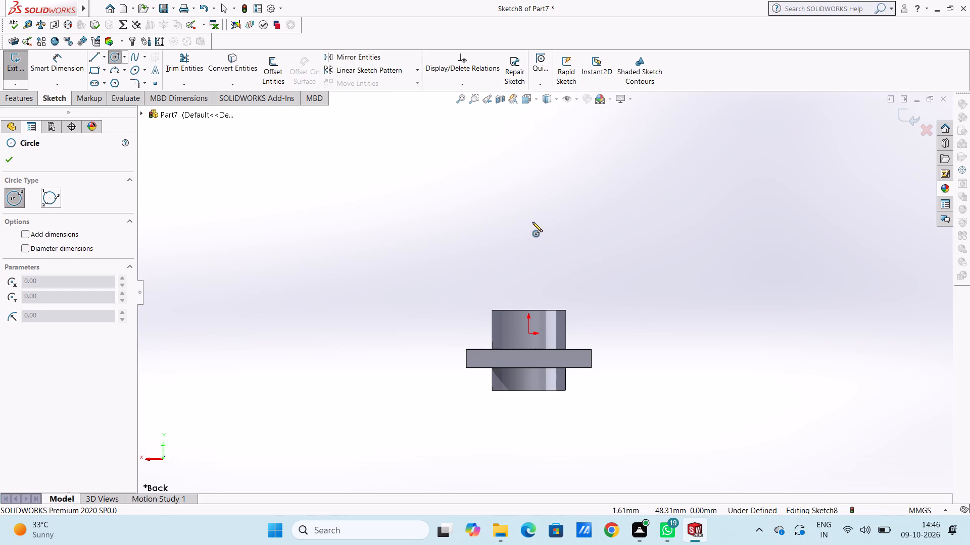
click(529, 219)
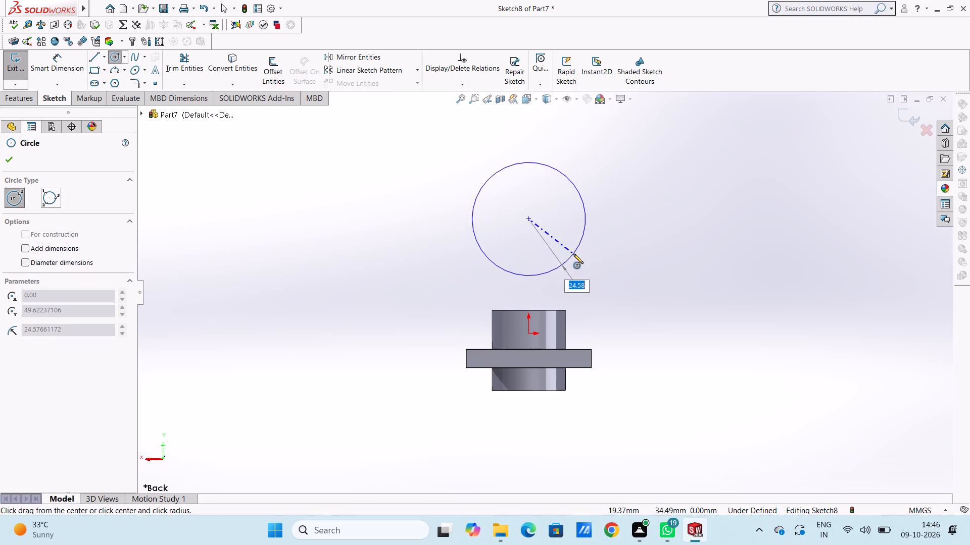
click(573, 254)
click(527, 217)
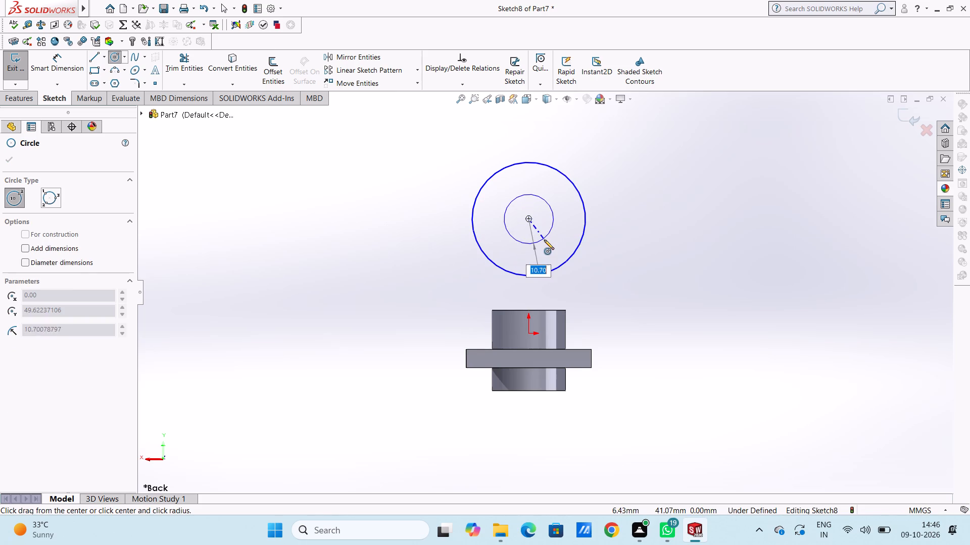
click(544, 240)
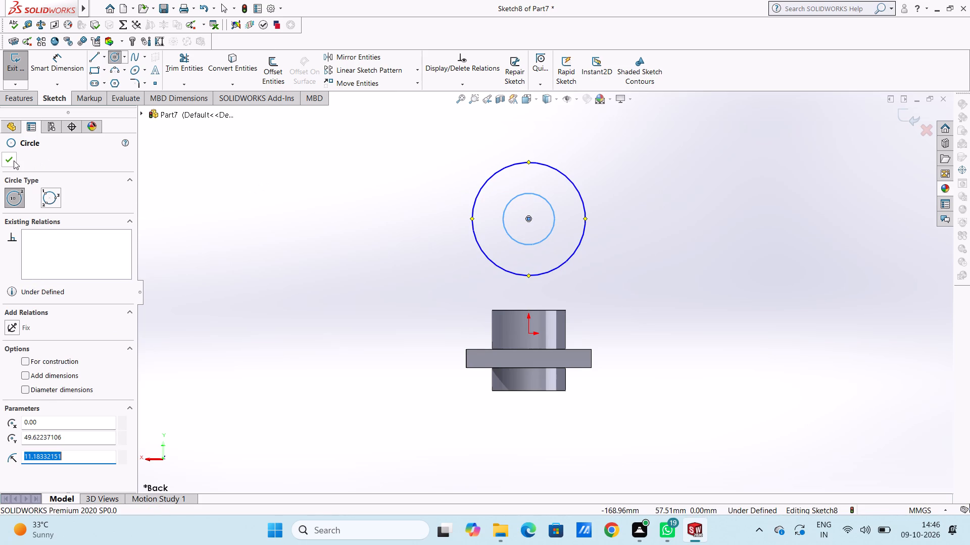
click(14, 160)
Dimension the concentric circles, setting the inner diameter to 17 mm and the outer diameter to 32 mm.
click(61, 62)
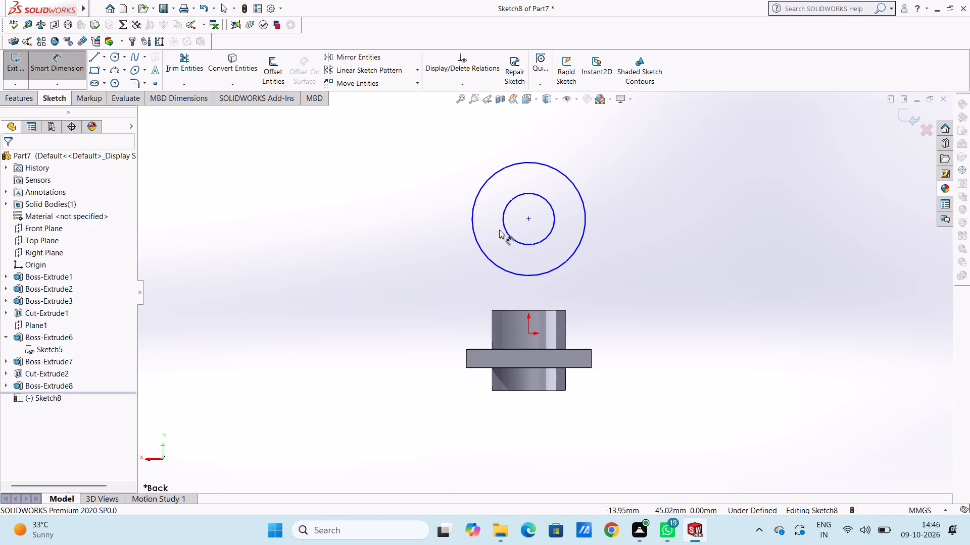
click(504, 230)
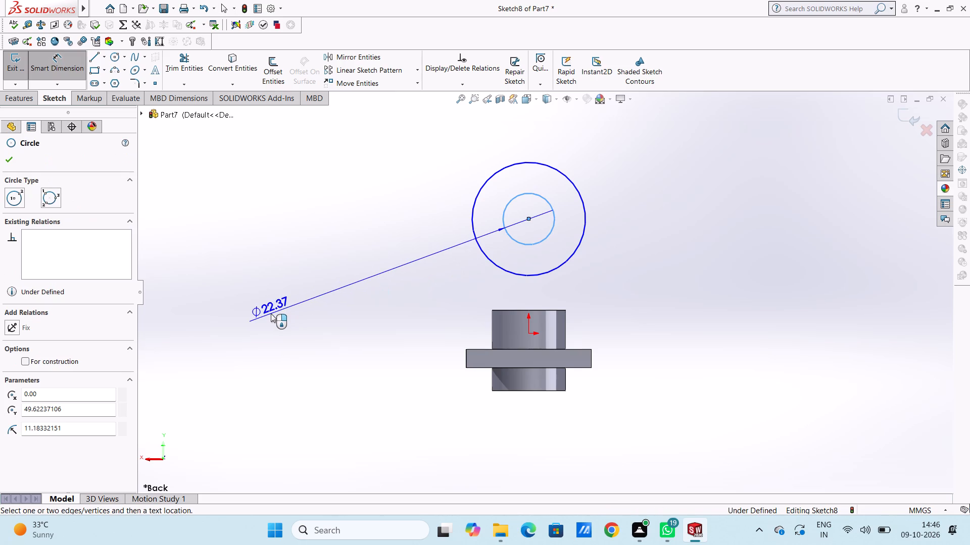
click(271, 313)
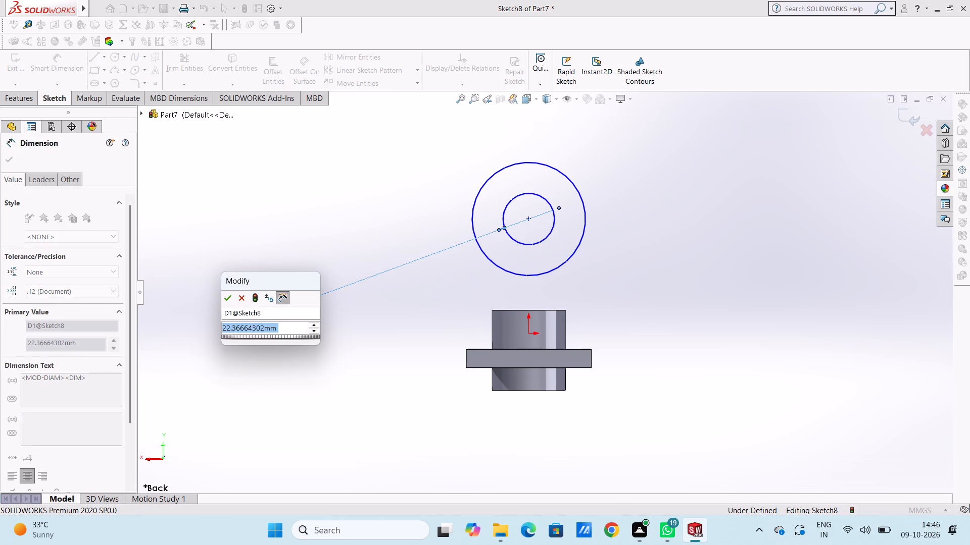
text(17)
key(Return)
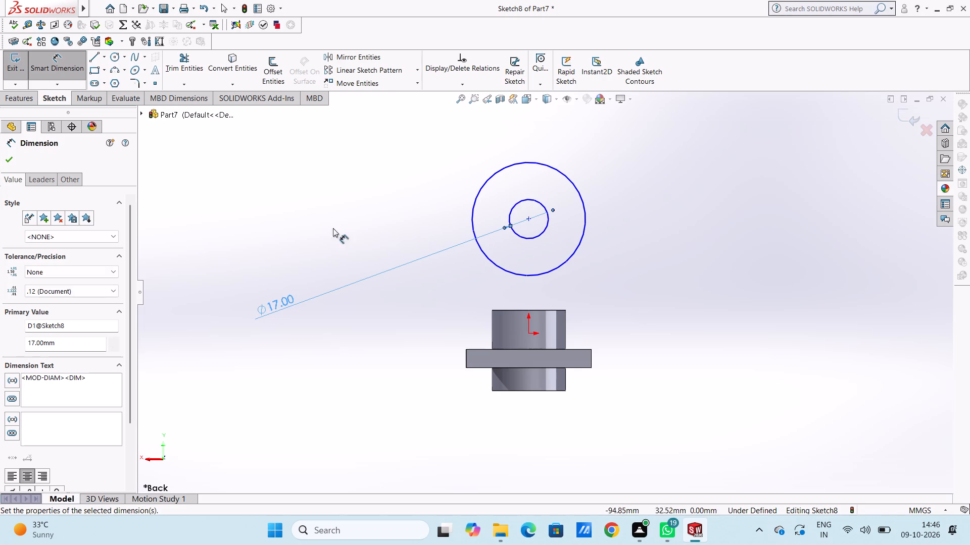
click(353, 219)
click(474, 227)
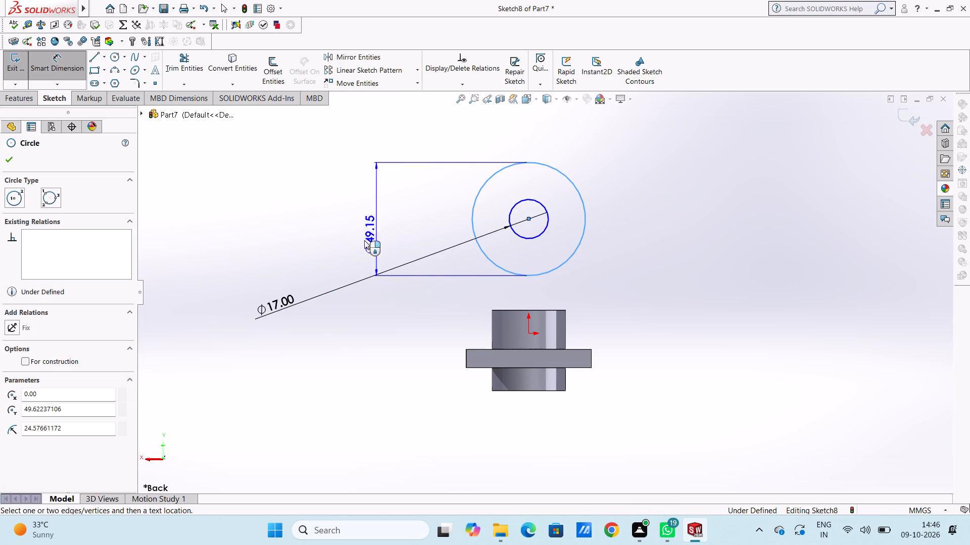
click(315, 367)
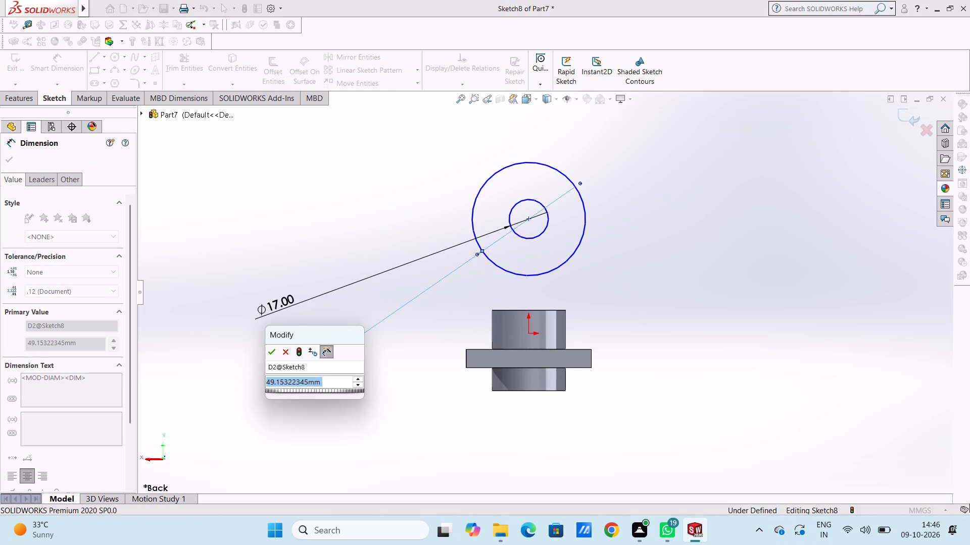
text(32)
key(Return)
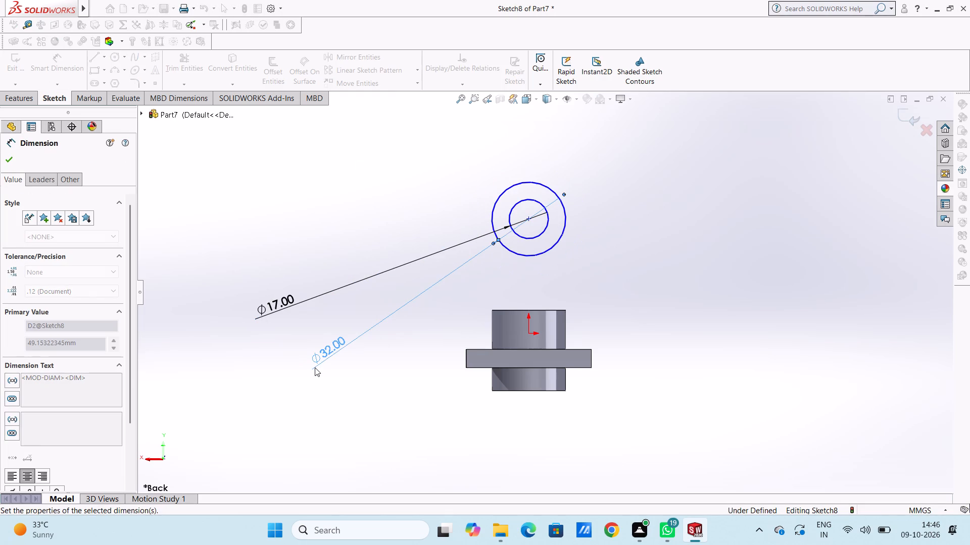
click(369, 245)
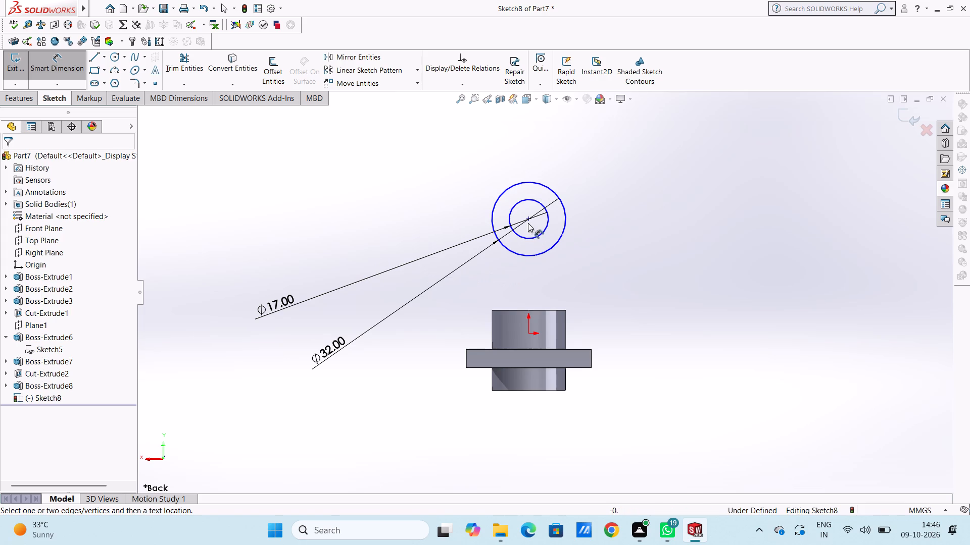
Set the vertical distance from the circles' centre to the sleeve's top edge to 35 mm.
click(528, 219)
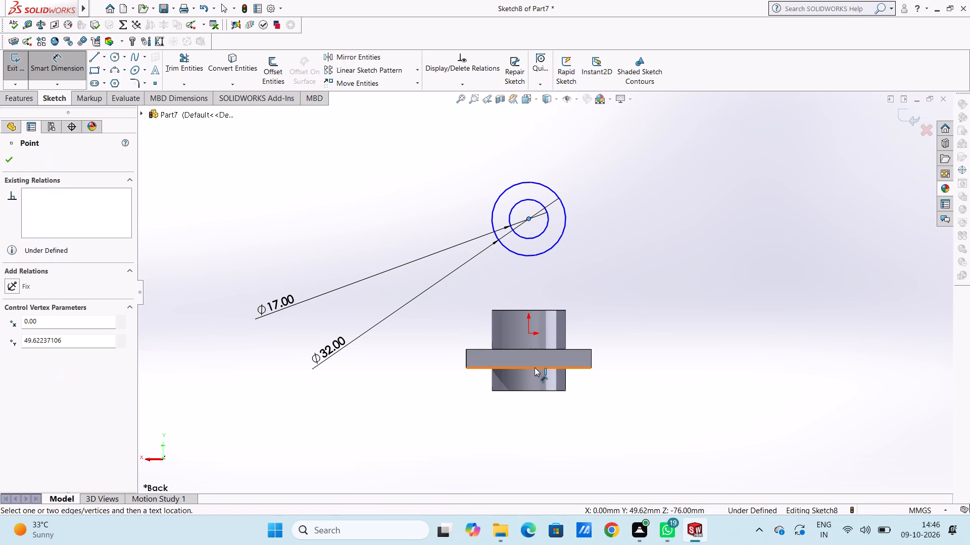
click(535, 367)
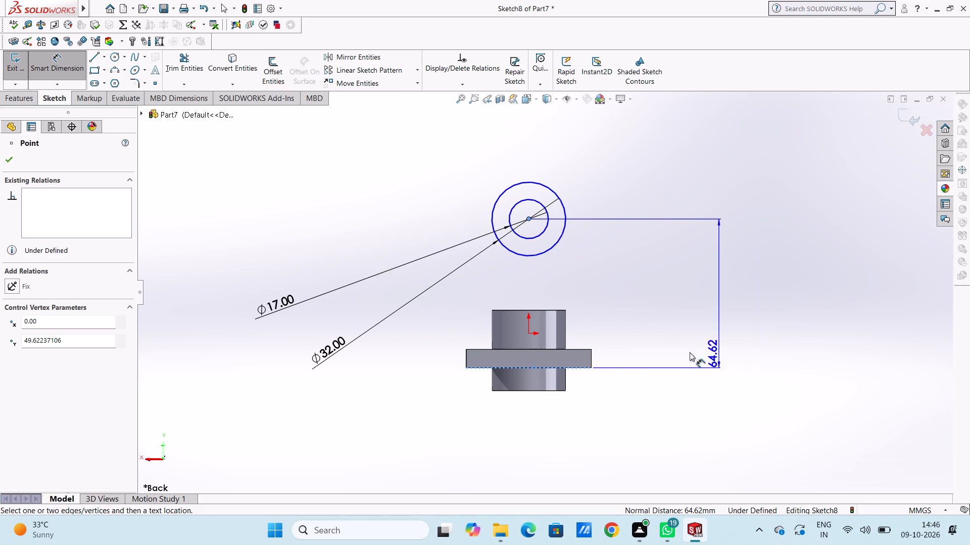
key(Escape)
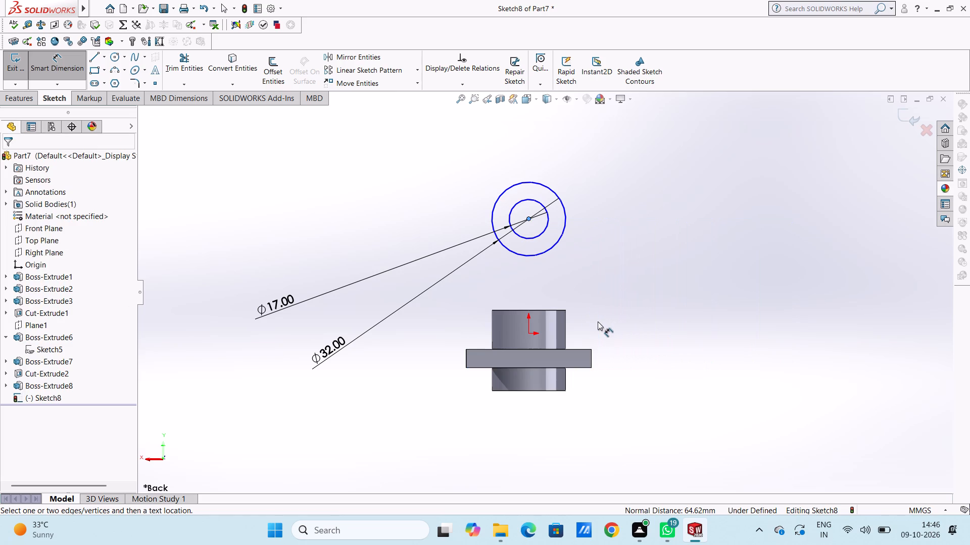
click(546, 309)
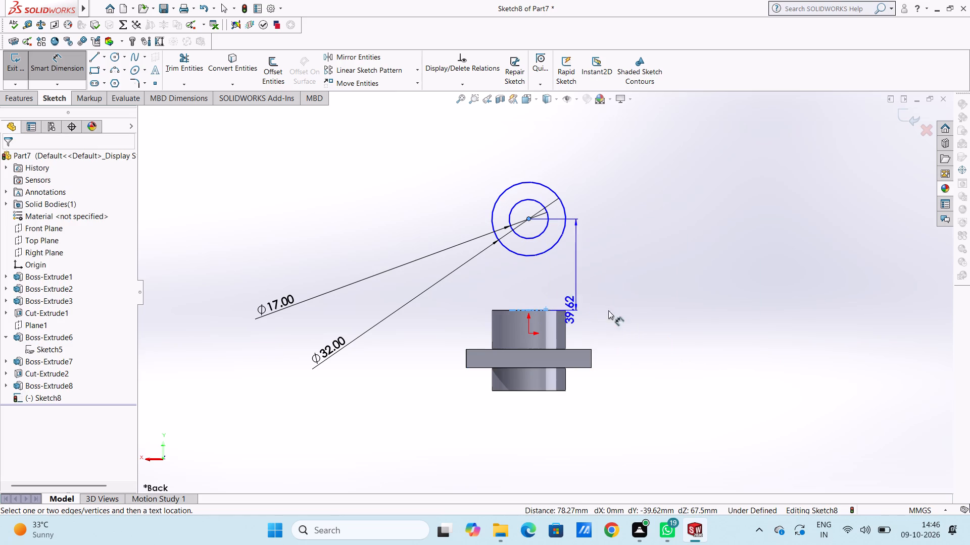
click(772, 287)
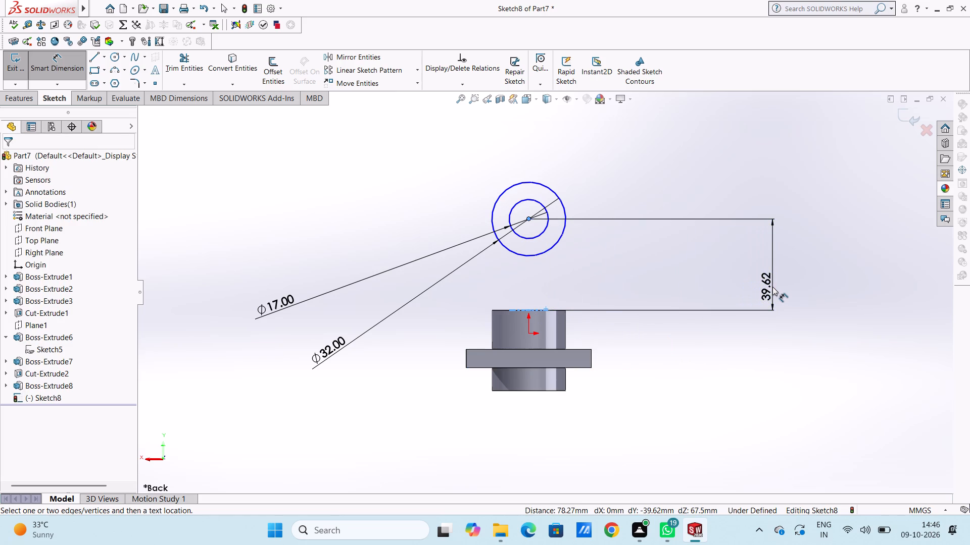
text(35)
key(Return)
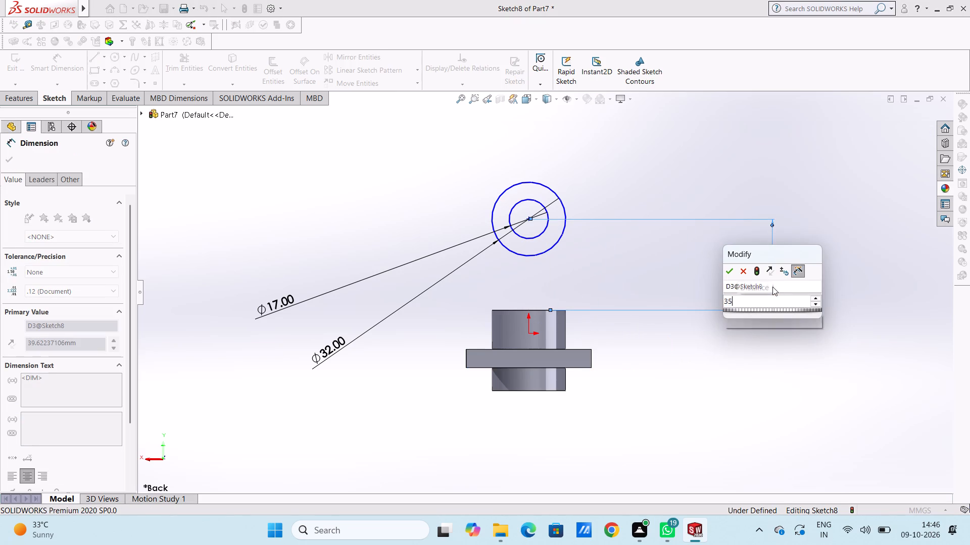
click(613, 262)
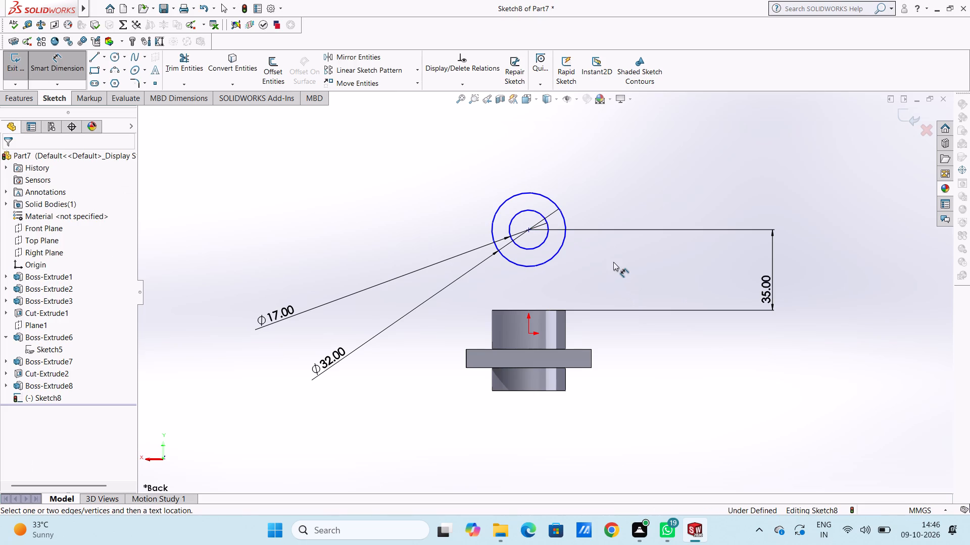
Dimension the horizontal distance from the circles' centre to the block's side edge, accepting the current value.
click(529, 231)
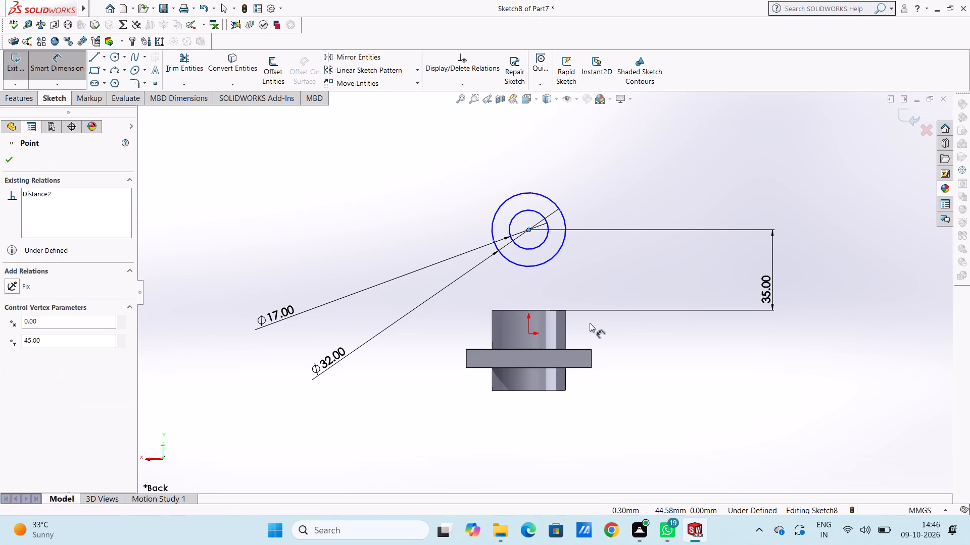
click(593, 354)
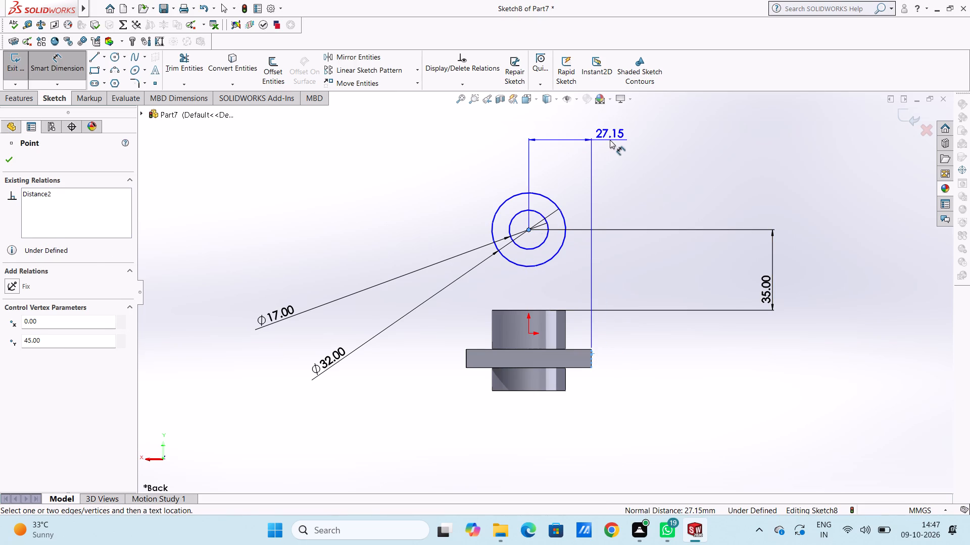
click(610, 140)
click(563, 127)
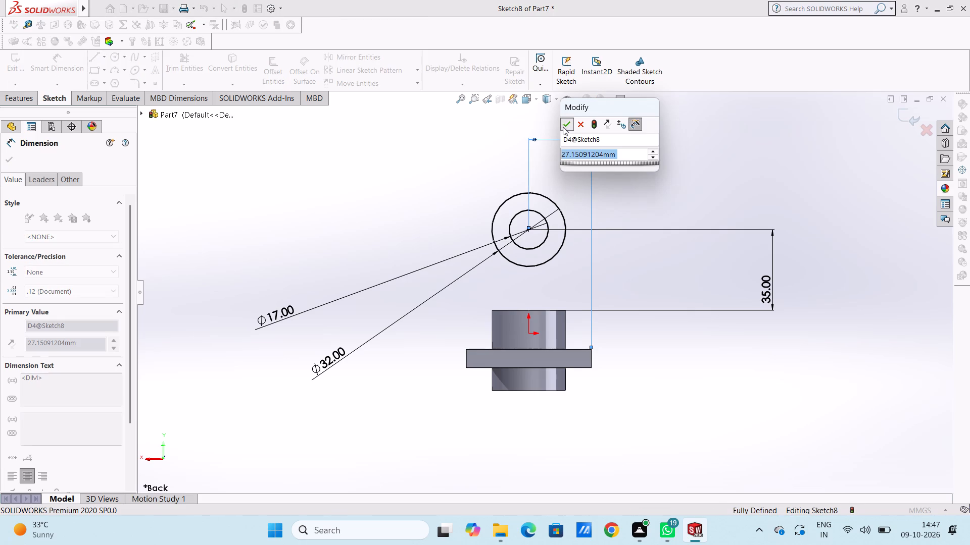
click(451, 176)
Extrude the 32/17 mm ring sketch 25 mm blind, with the direction reversed toward the vertical sleeve.
middle_drag(449, 180, 491, 204)
scroll(491, 206, up, 1)
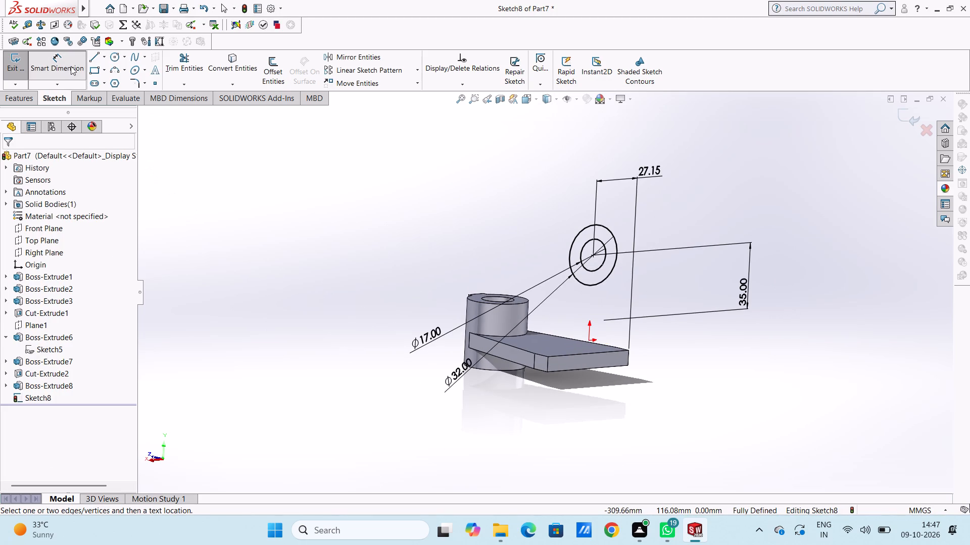
click(71, 66)
click(26, 101)
click(24, 68)
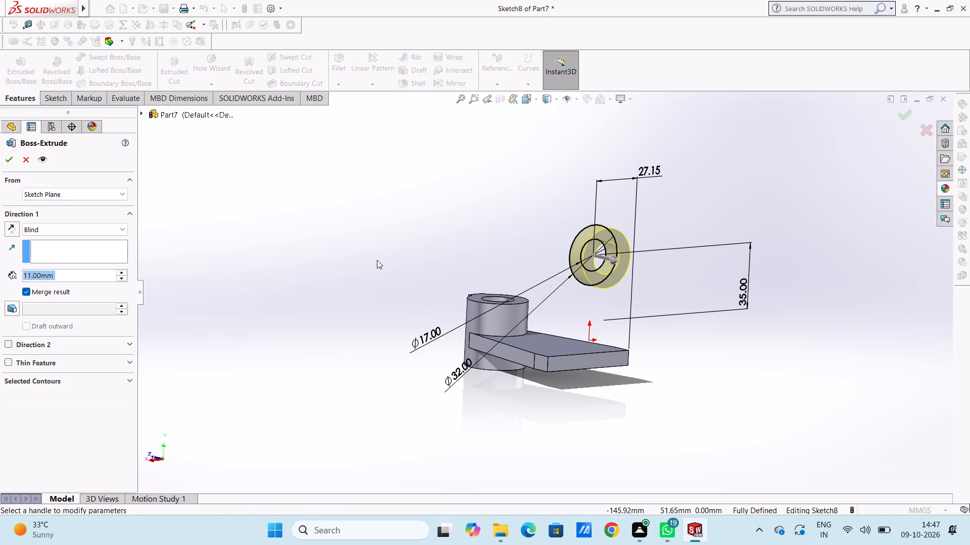
text(25)
key(Return)
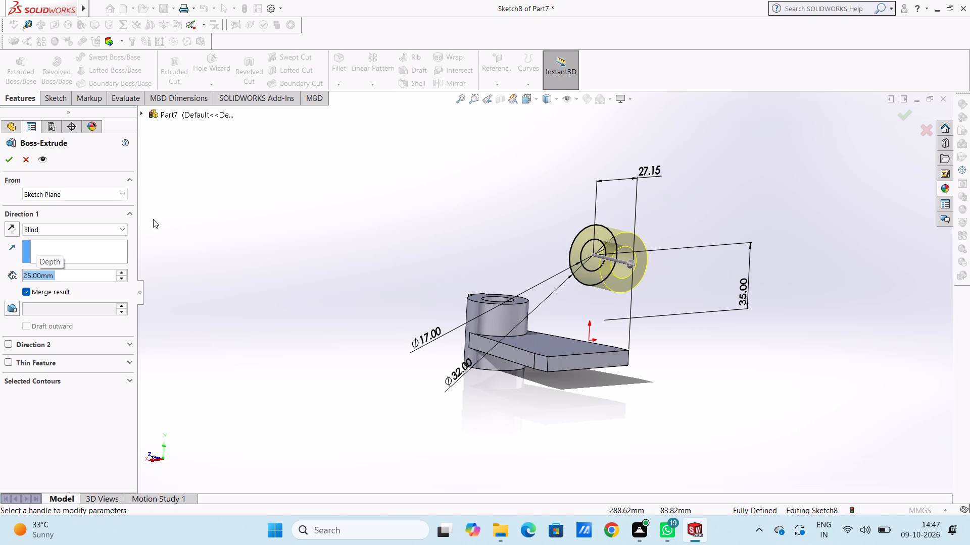
click(10, 227)
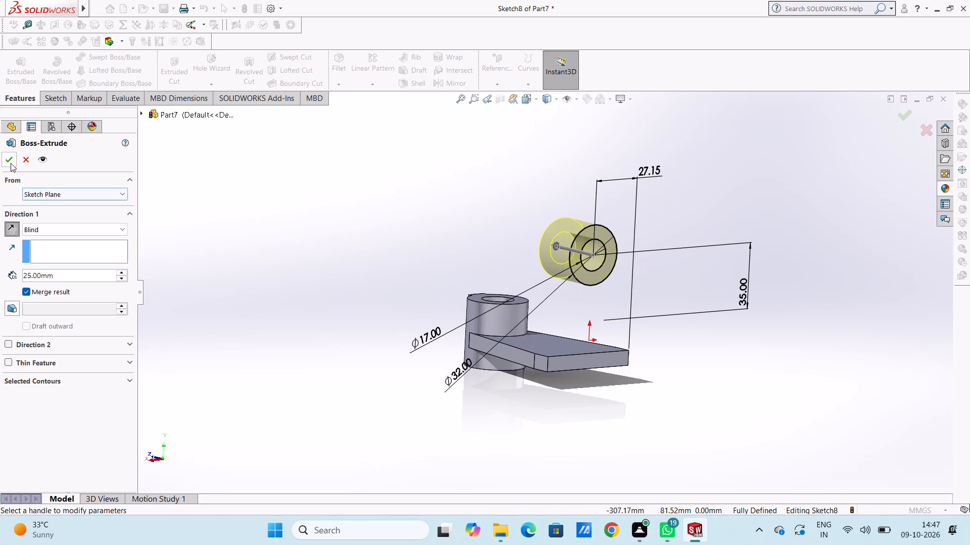
click(9, 162)
click(179, 196)
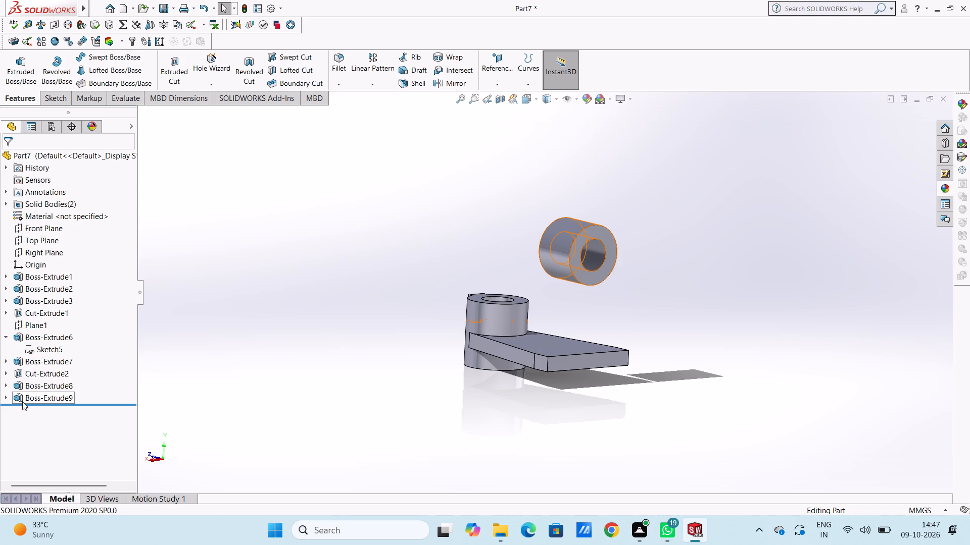
Extrude the horizontal sleeve's existing 32/17 mm ring sketch another 8 mm blind, away from the vertical sleeve, with merge result on.
click(5, 398)
click(39, 408)
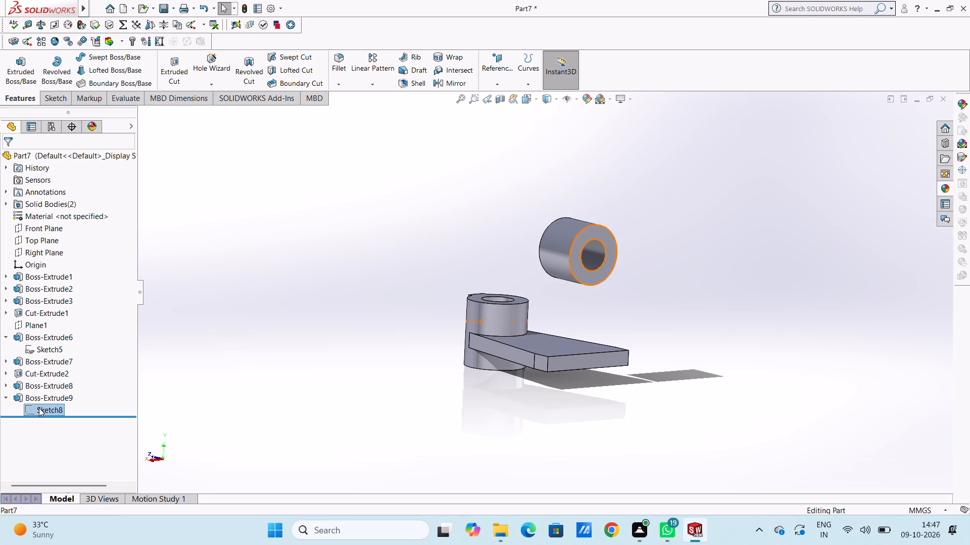
click(14, 66)
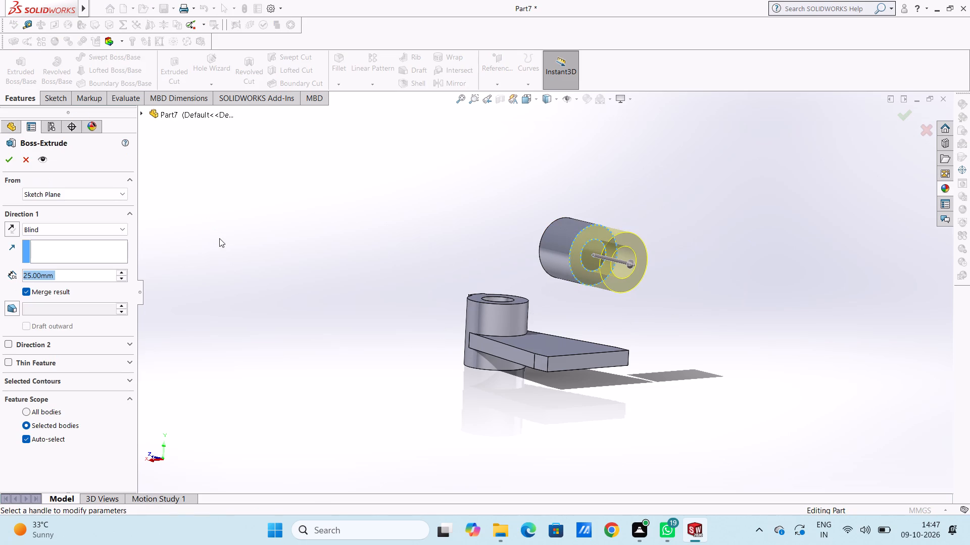
key(8)
key(Return)
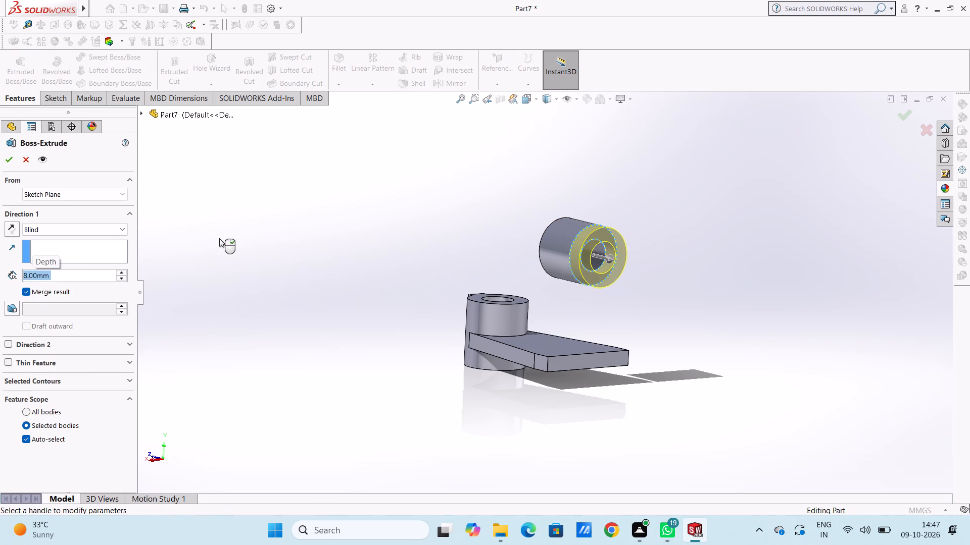
click(12, 159)
Examine the lengthened horizontal sleeve and its position over the tapered arm from several angles.
click(258, 263)
middle_drag(258, 263, 295, 260)
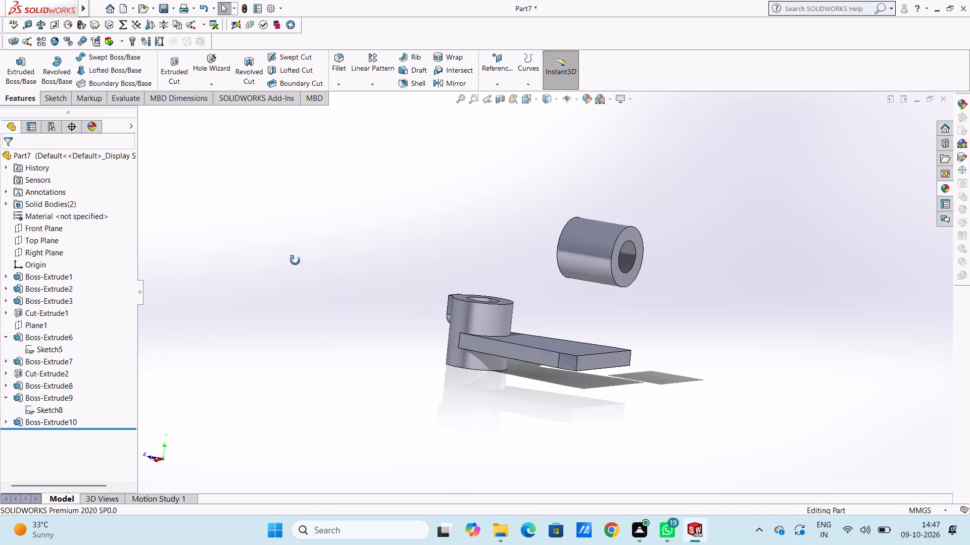
middle_drag(295, 260, 308, 286)
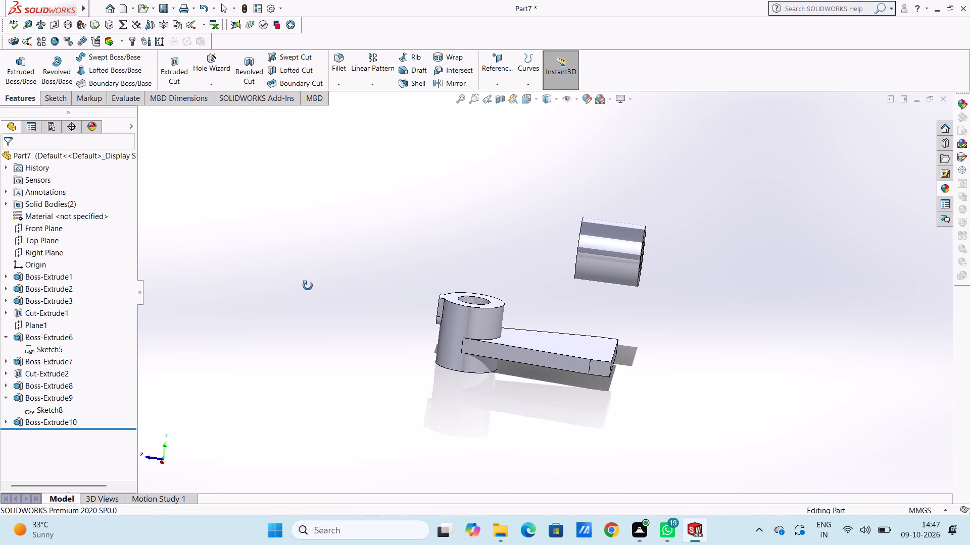
middle_drag(308, 286, 296, 279)
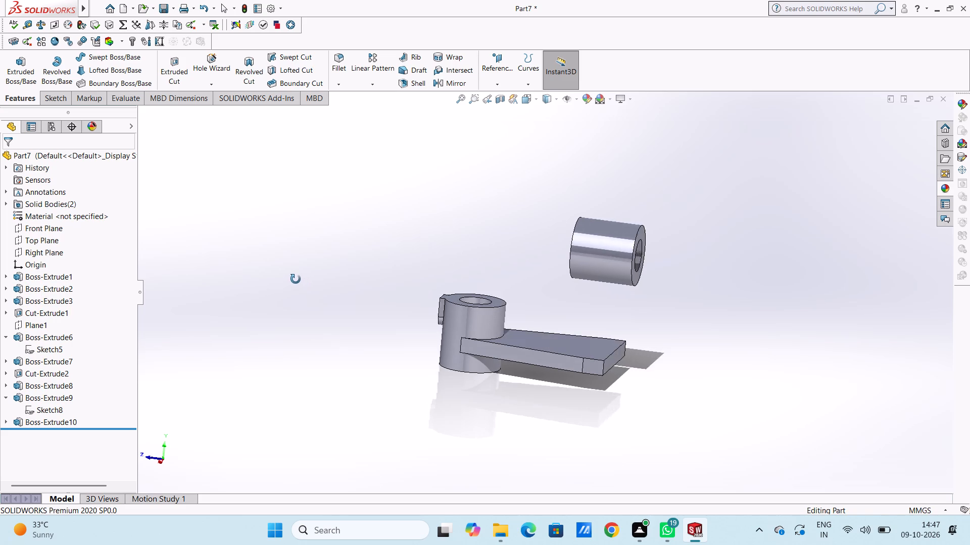
middle_drag(296, 279, 348, 308)
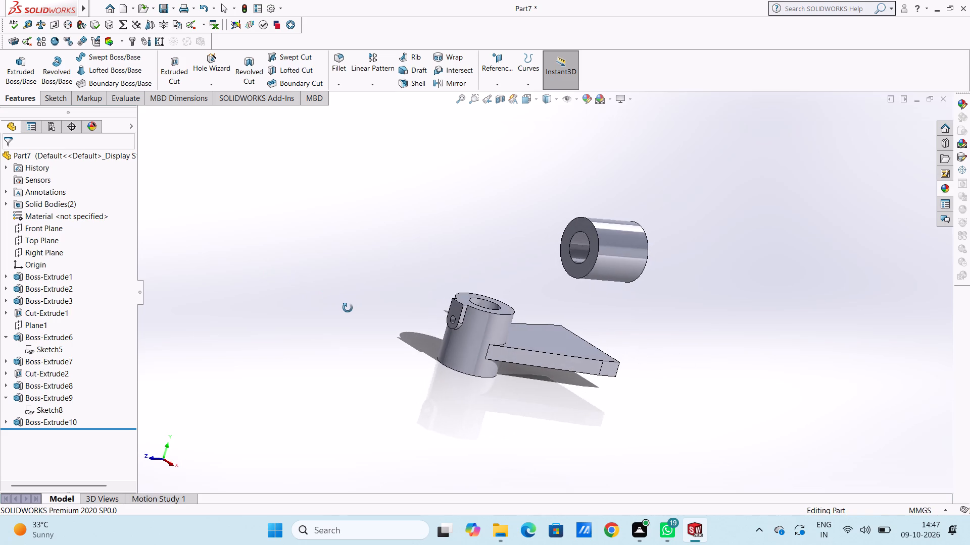
middle_drag(348, 308, 341, 321)
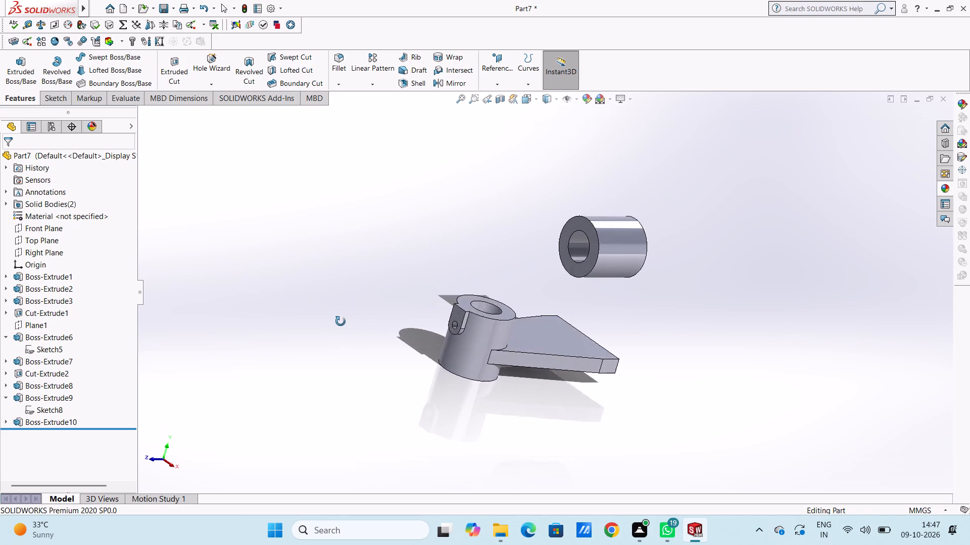
middle_drag(341, 321, 336, 322)
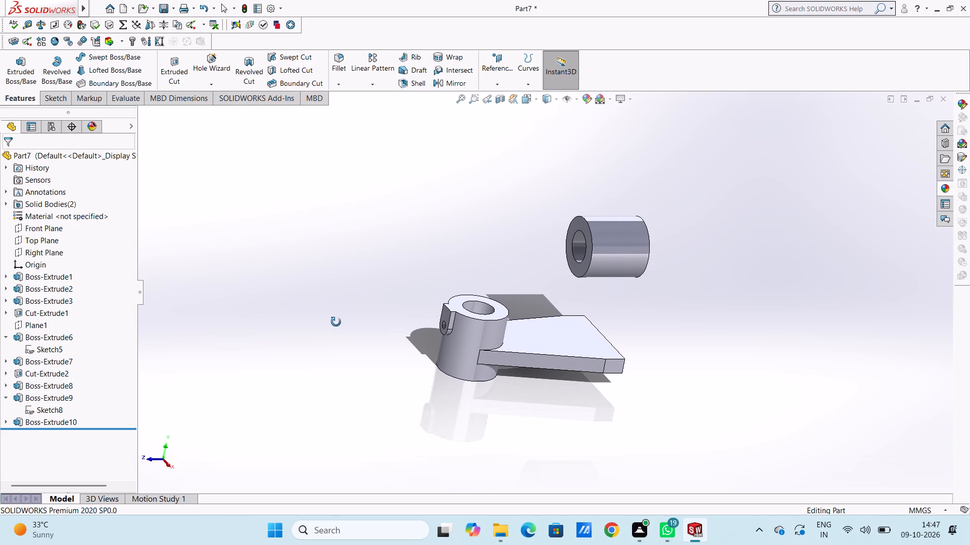
middle_drag(336, 322, 336, 323)
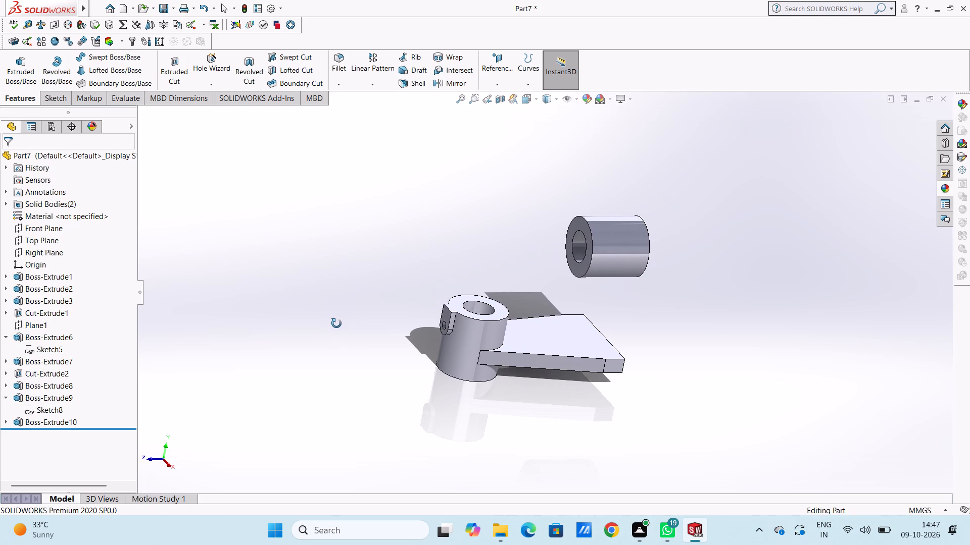
middle_drag(336, 323, 336, 330)
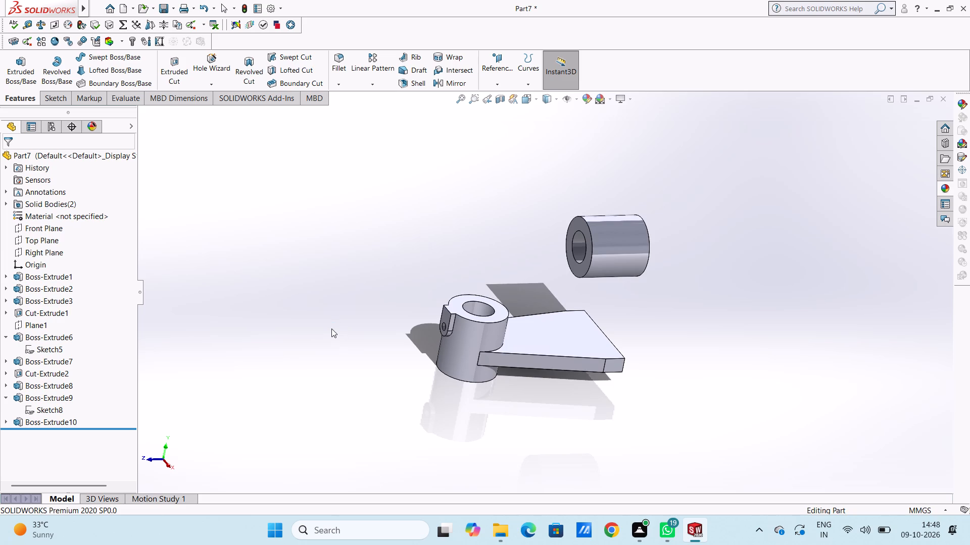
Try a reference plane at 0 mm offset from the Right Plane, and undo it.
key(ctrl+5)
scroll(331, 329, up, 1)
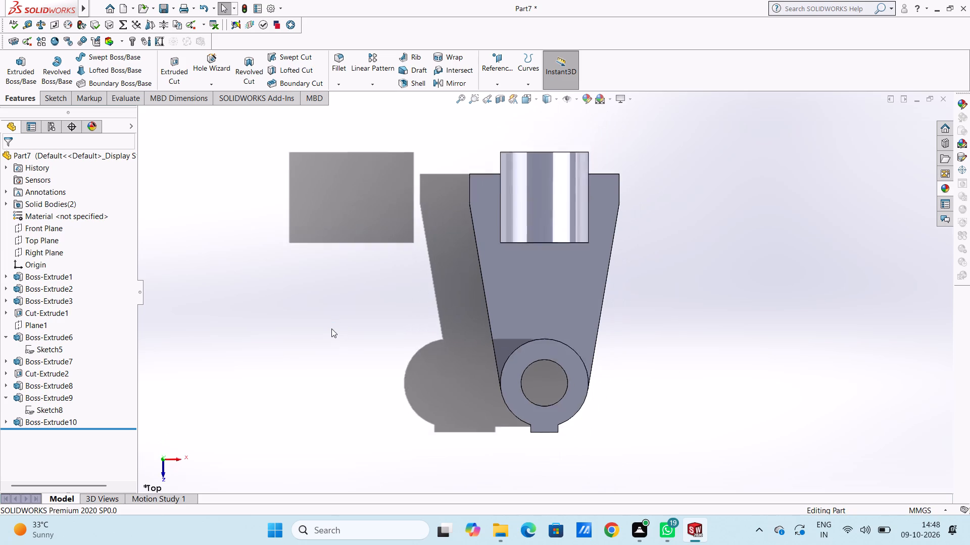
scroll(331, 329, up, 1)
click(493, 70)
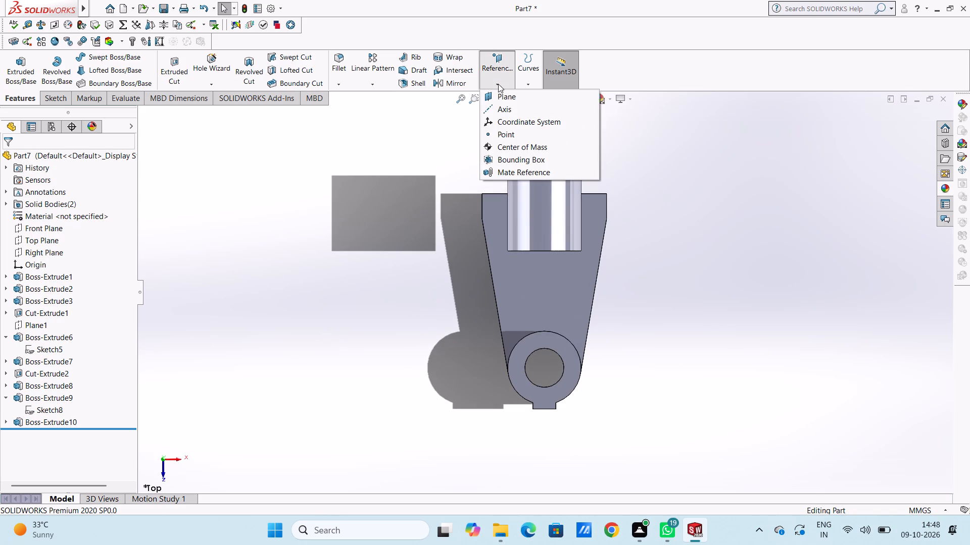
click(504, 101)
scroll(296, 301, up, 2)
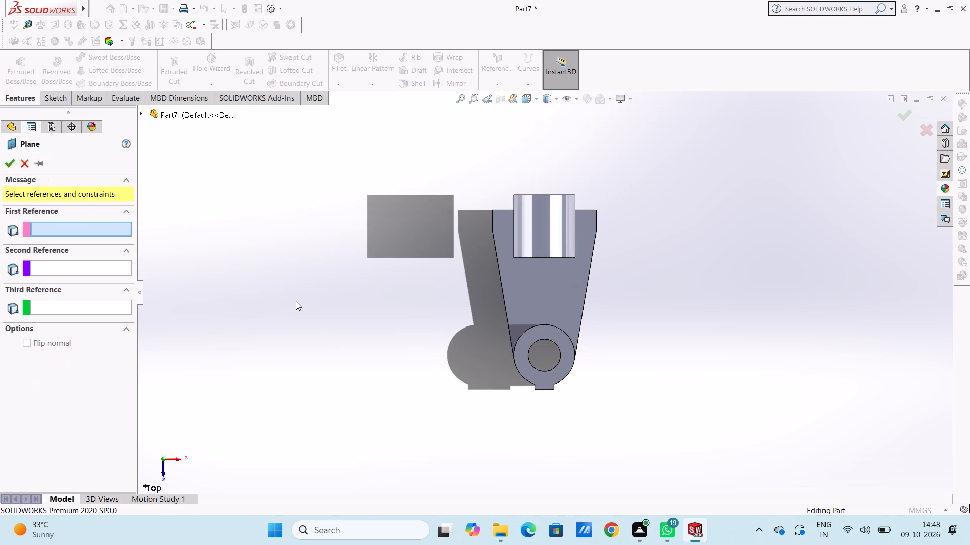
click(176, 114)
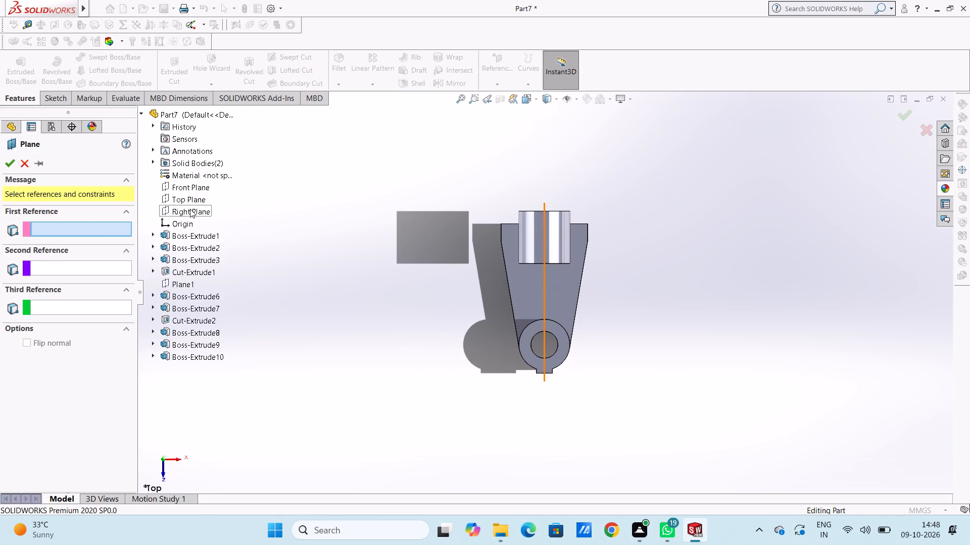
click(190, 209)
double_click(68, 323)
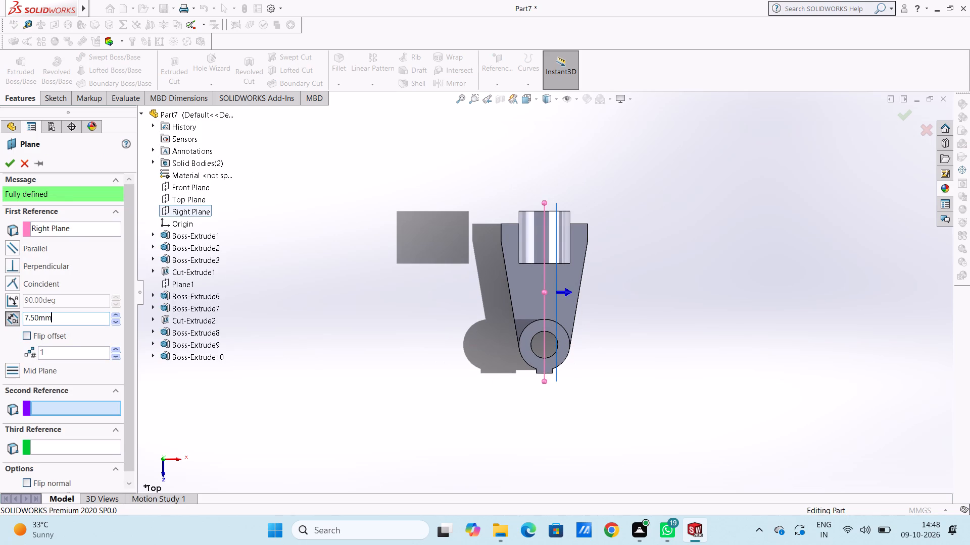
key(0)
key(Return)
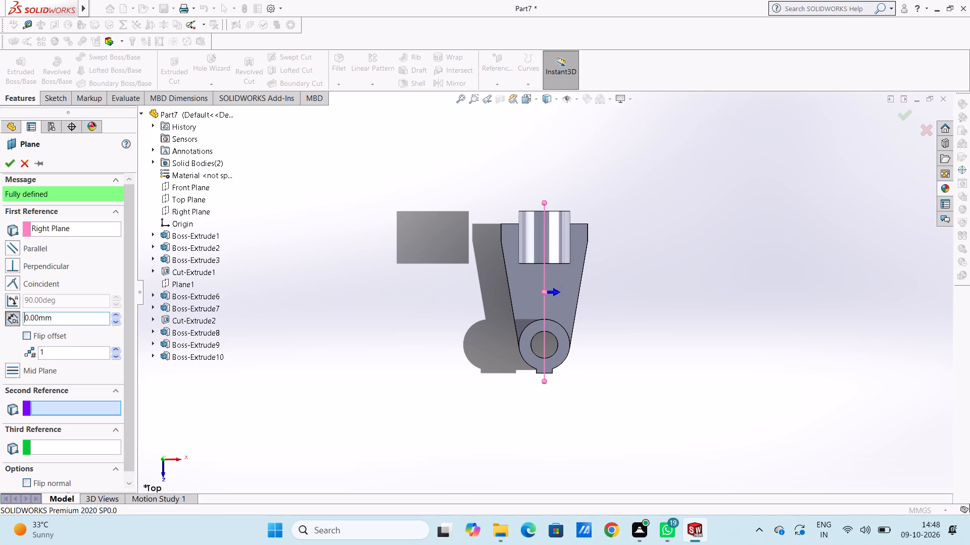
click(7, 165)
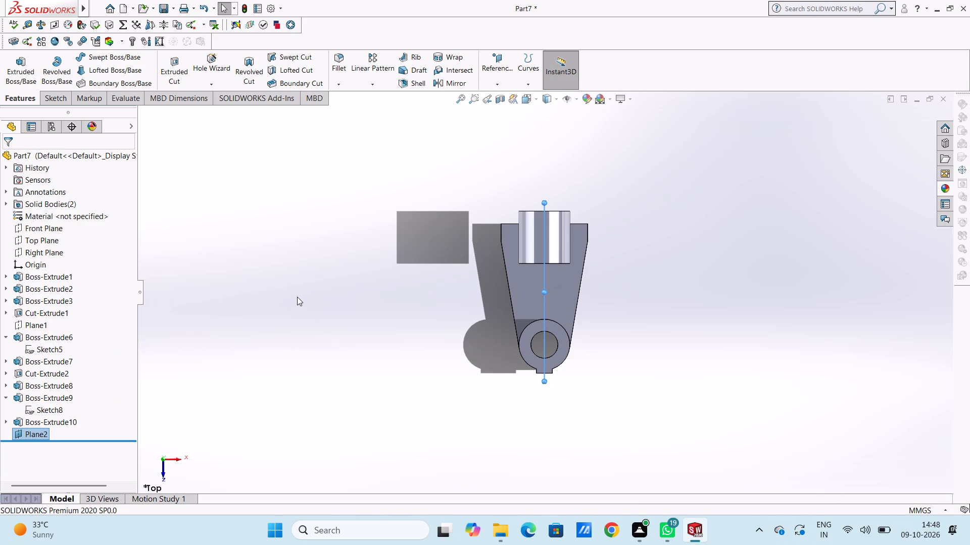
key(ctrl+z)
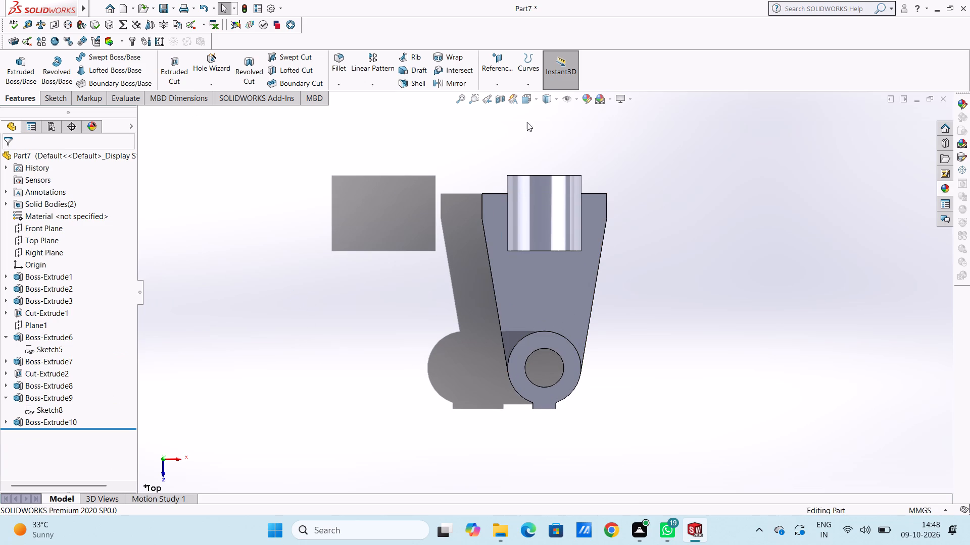
Create a reference plane offset 73 mm from the Front Plane, flipped so it passes through the horizontal sleeve.
click(501, 59)
click(514, 95)
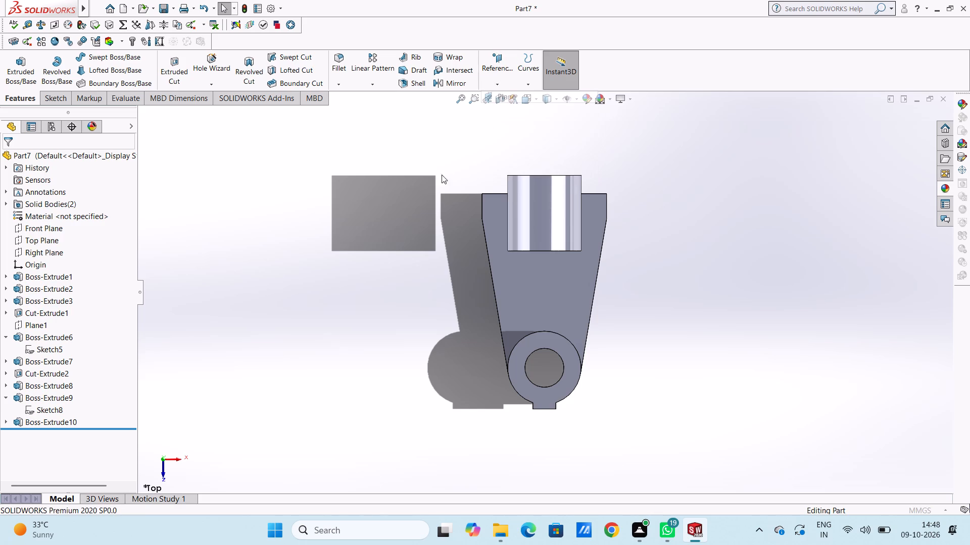
click(194, 118)
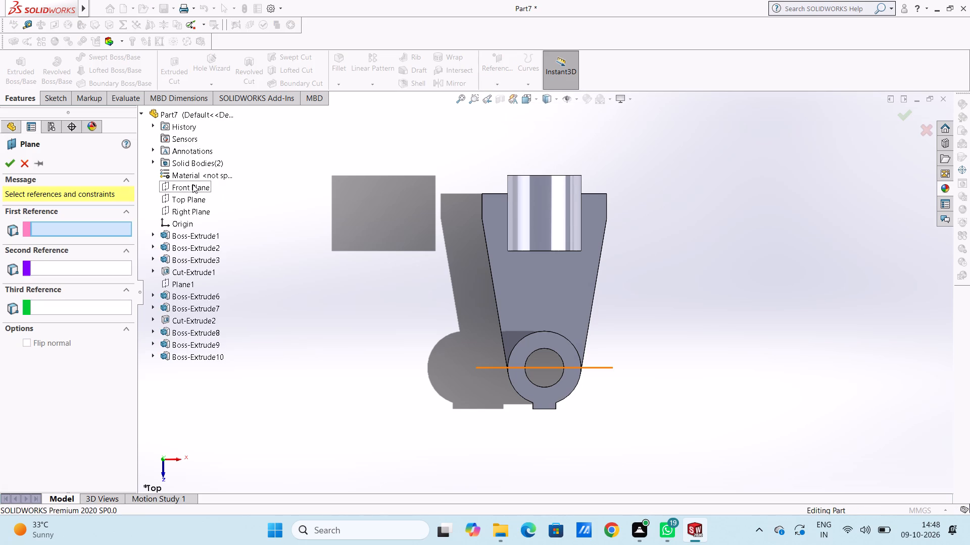
click(193, 187)
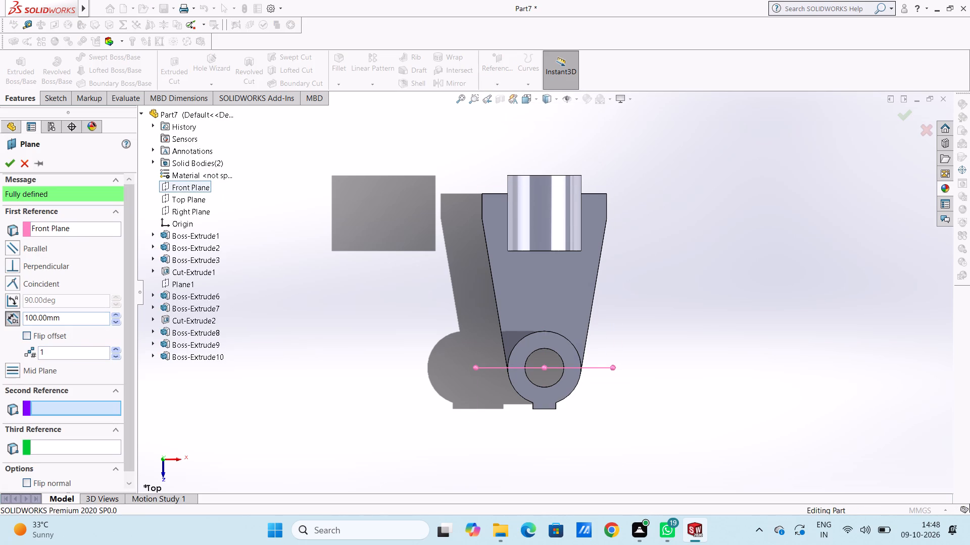
double_click(78, 318)
text(48)
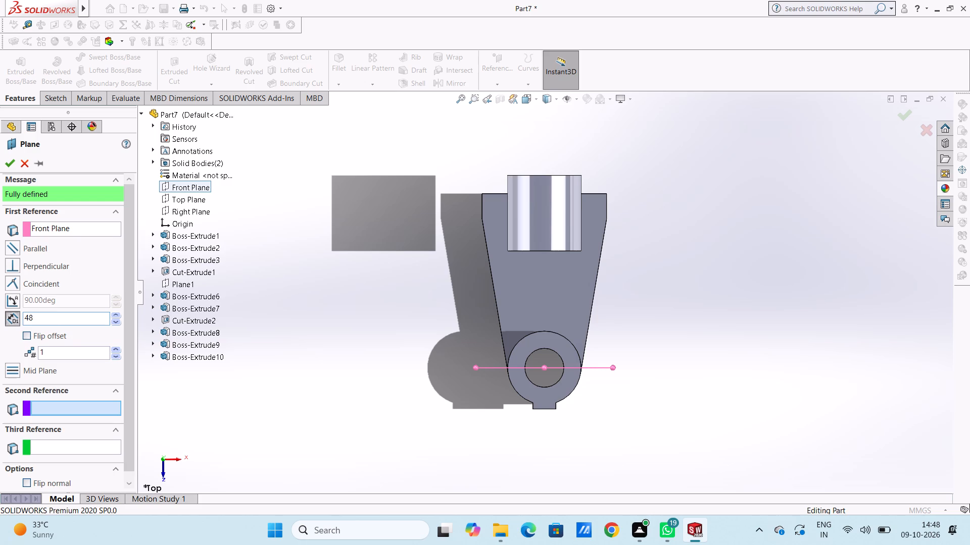
key(plus)
text(17+)
key(8)
key(Return)
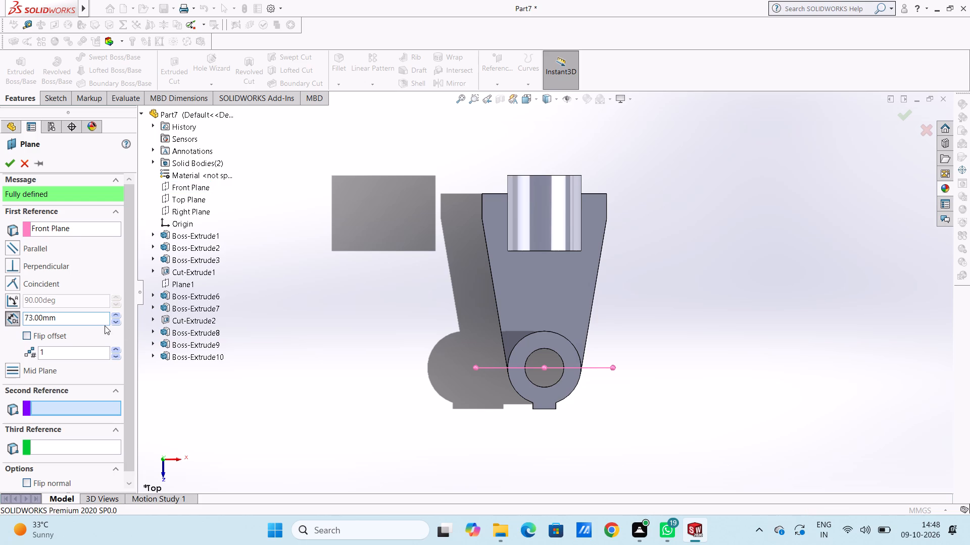
click(21, 333)
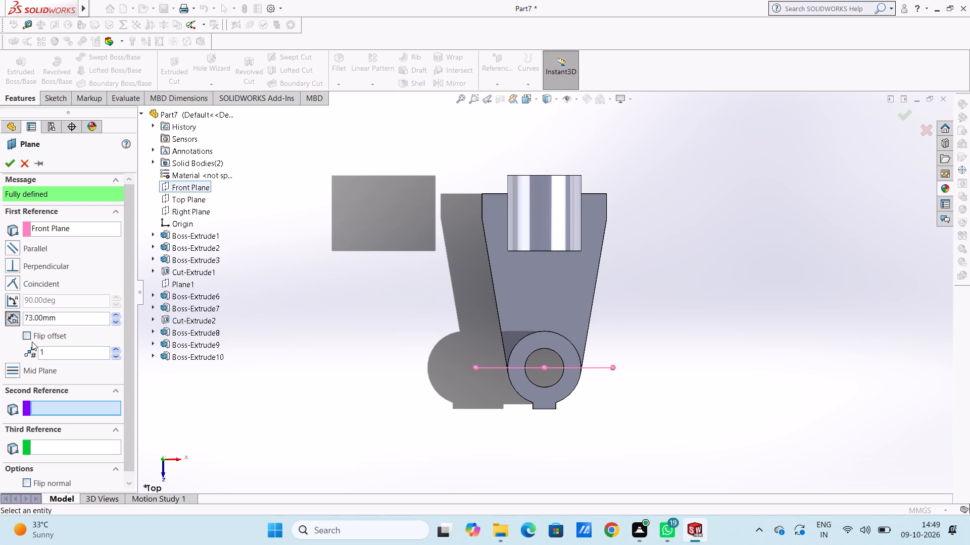
click(27, 334)
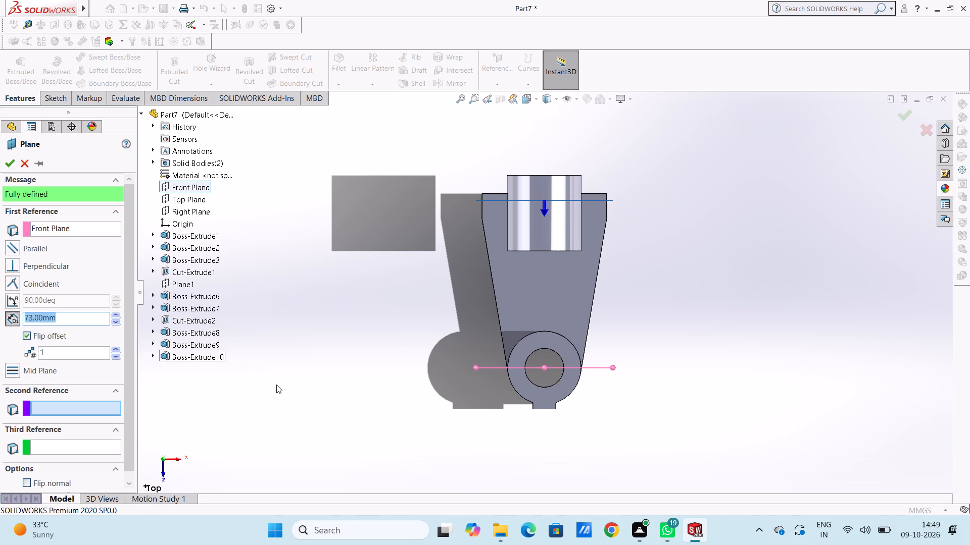
click(8, 161)
click(346, 322)
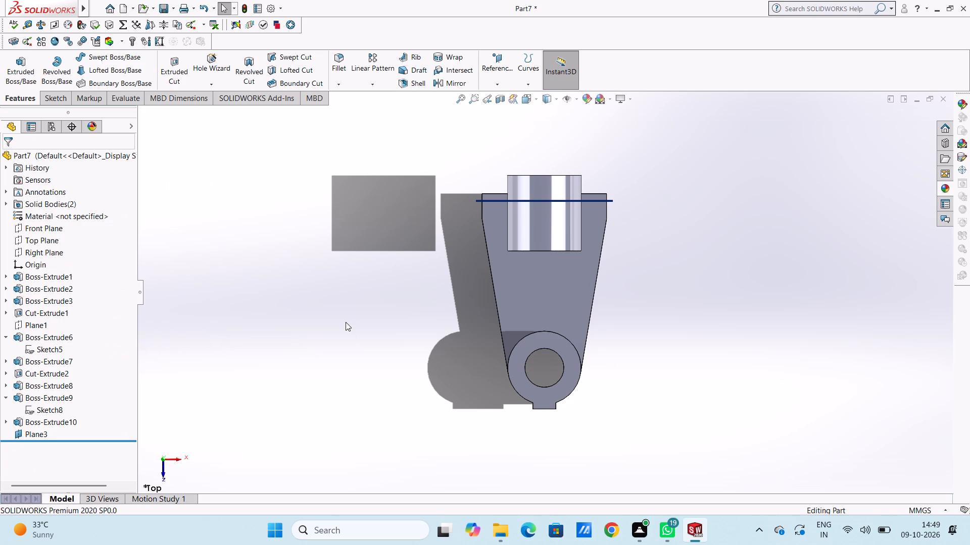
Open a new sketch on Plane3, facing it in the Back view.
middle_drag(348, 327, 365, 284)
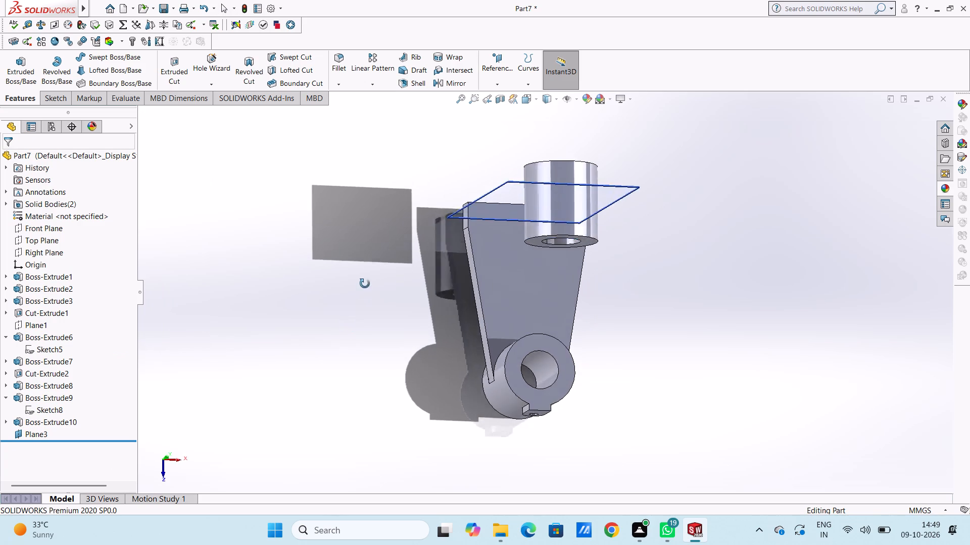
middle_drag(365, 284, 365, 283)
middle_drag(370, 361, 364, 319)
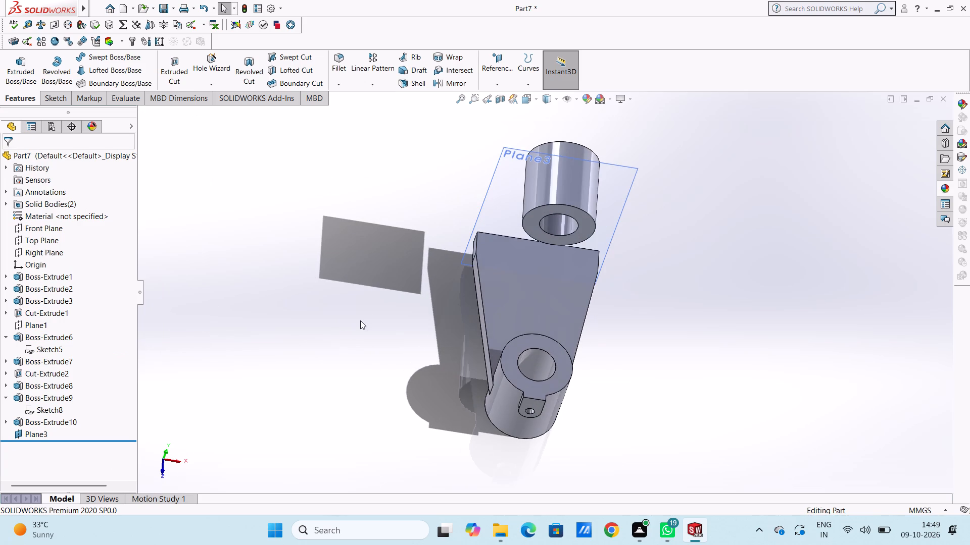
key(ctrl+2)
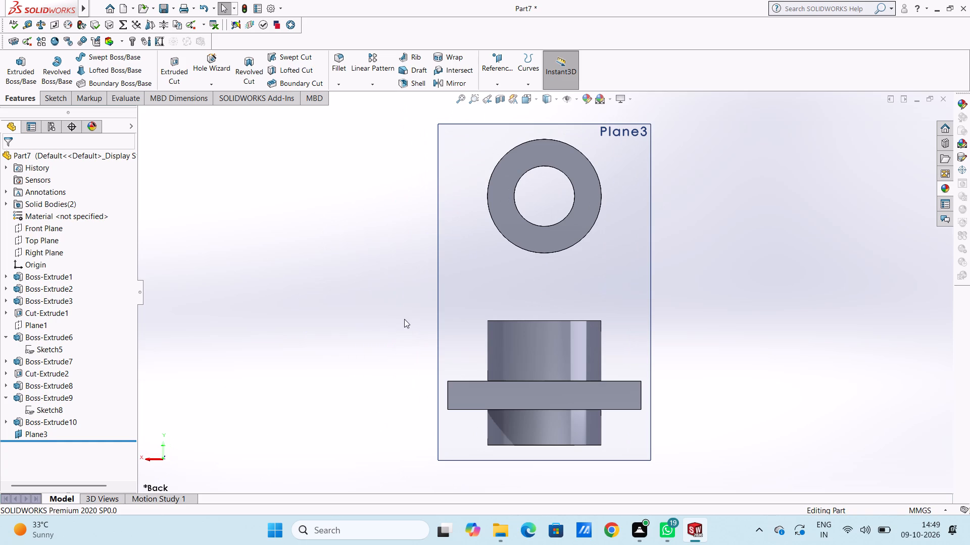
click(470, 272)
click(517, 245)
click(359, 305)
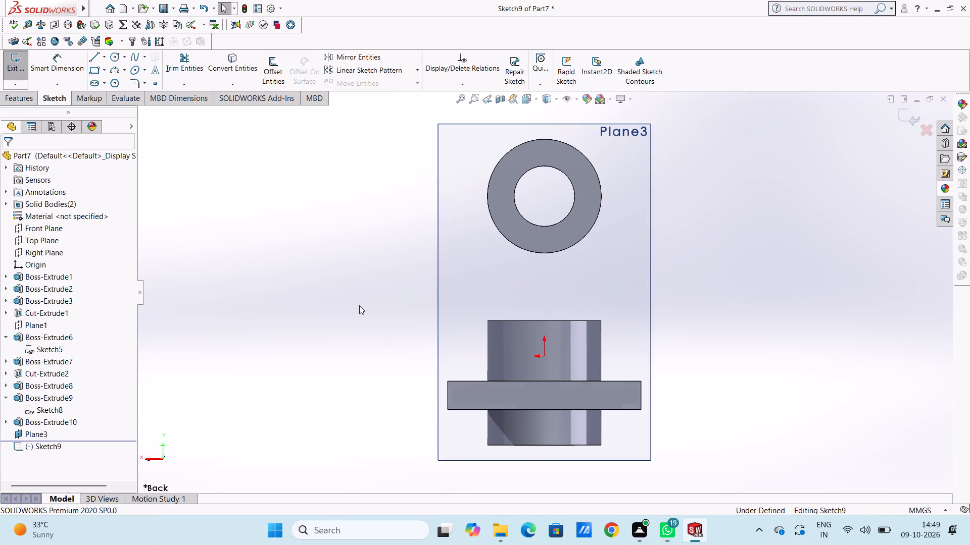
Sketch a circle of 16 mm radius centred on the horizontal sleeve's bore, matching the sleeve's outer edge.
scroll(694, 309, up, 2)
middle_drag(692, 320, 691, 330)
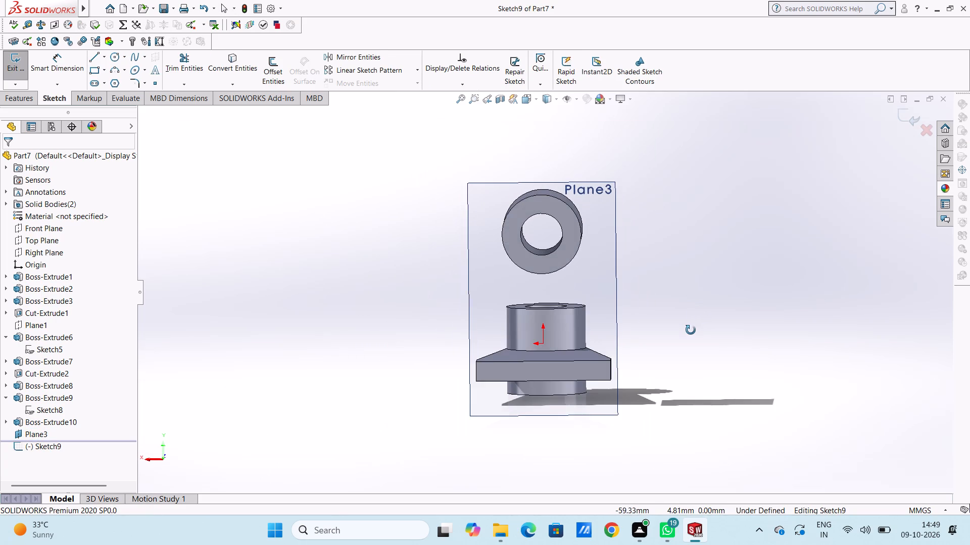
middle_drag(691, 330, 690, 330)
scroll(591, 307, down, 2)
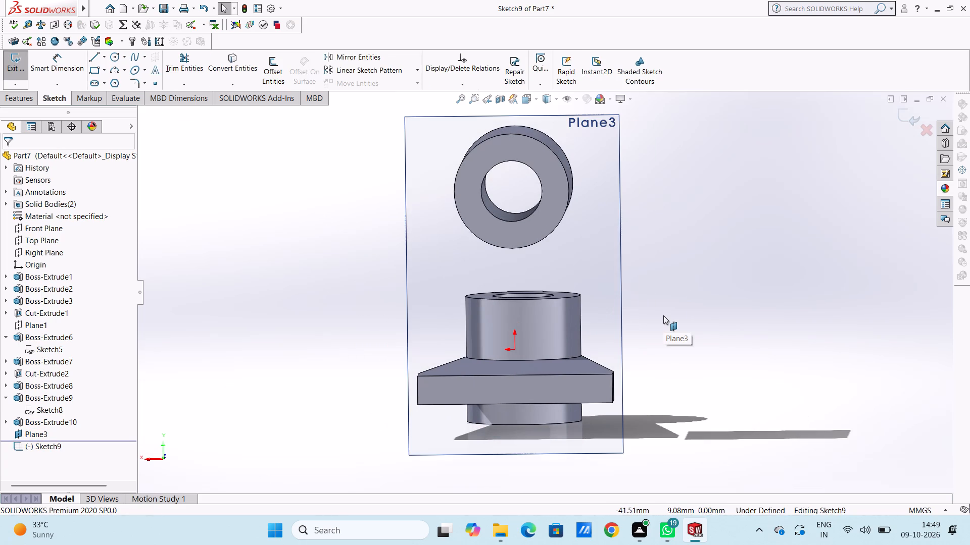
key(ctrl+2)
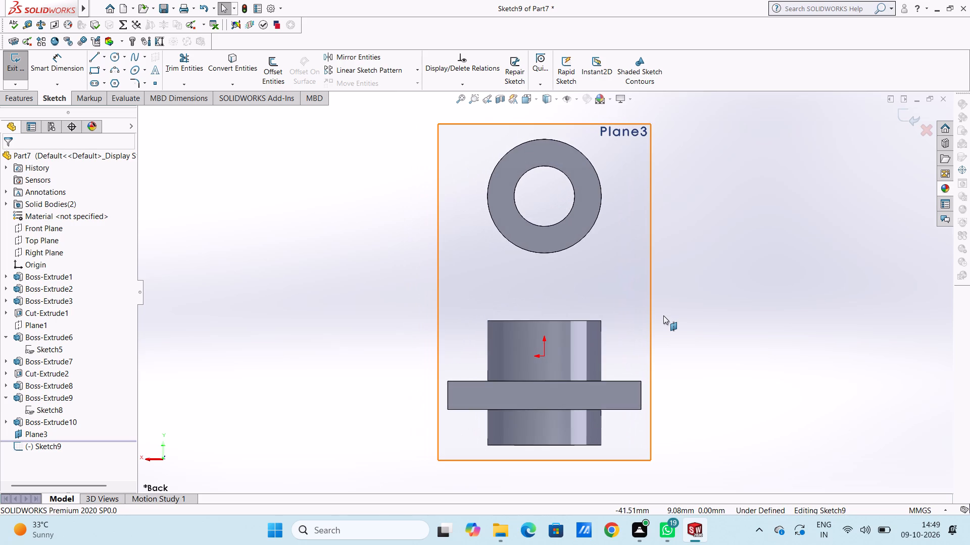
scroll(576, 207, down, 3)
scroll(577, 200, up, 2)
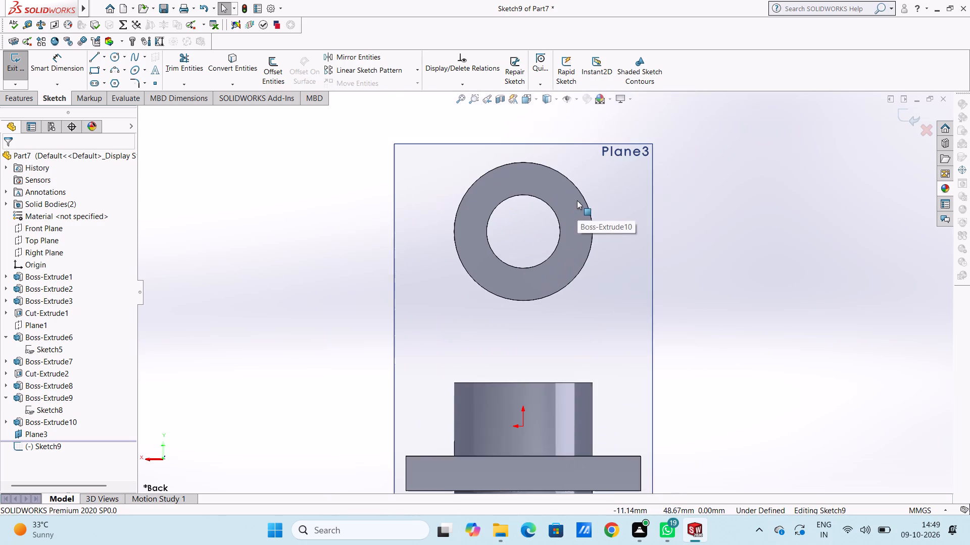
click(112, 57)
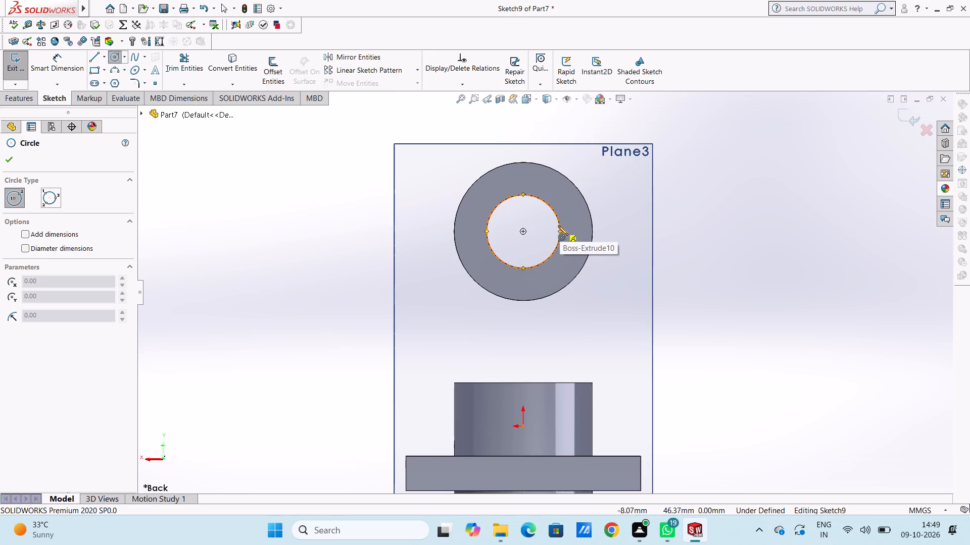
click(522, 231)
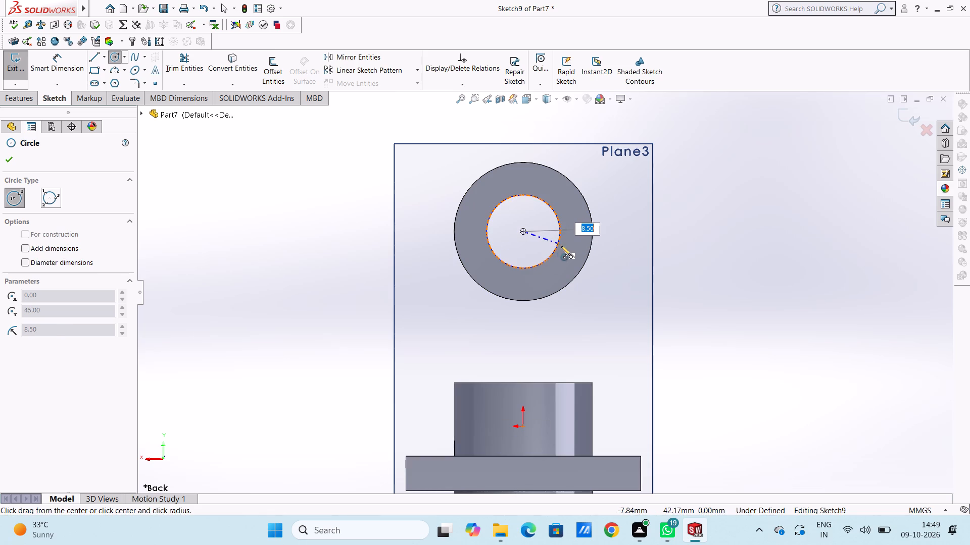
click(586, 265)
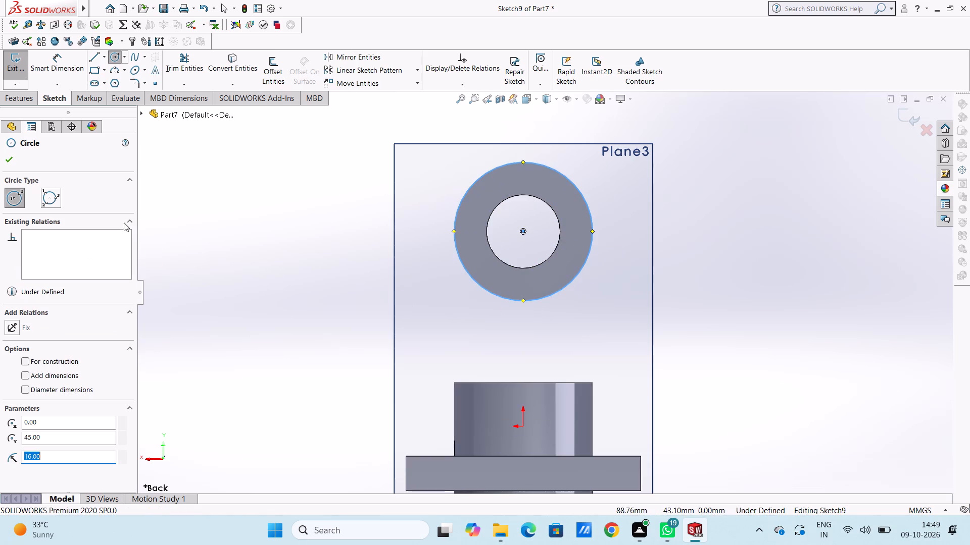
click(9, 163)
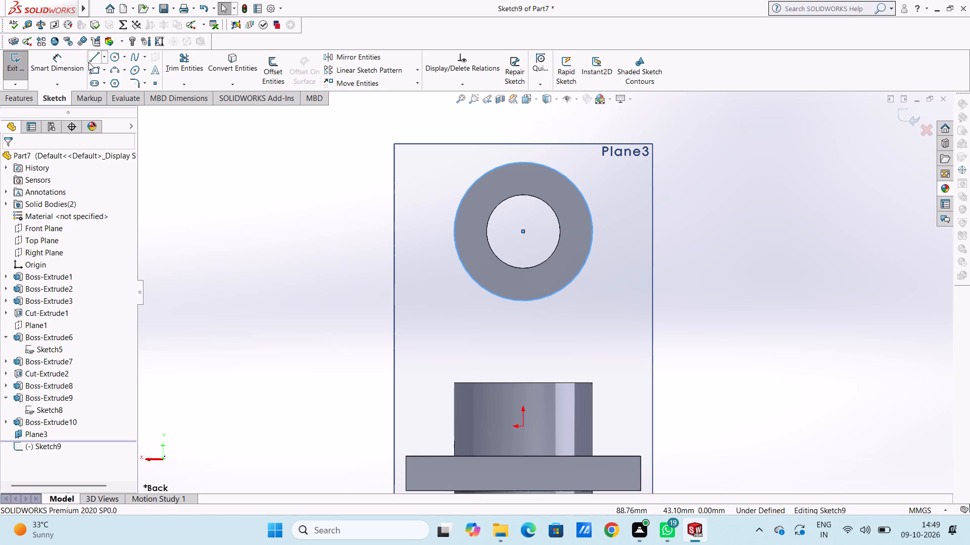
Sketch a line along the top edge of the arm's wide end and two lines from its endpoints tangent to the circle's sides.
click(93, 58)
scroll(348, 315, up, 3)
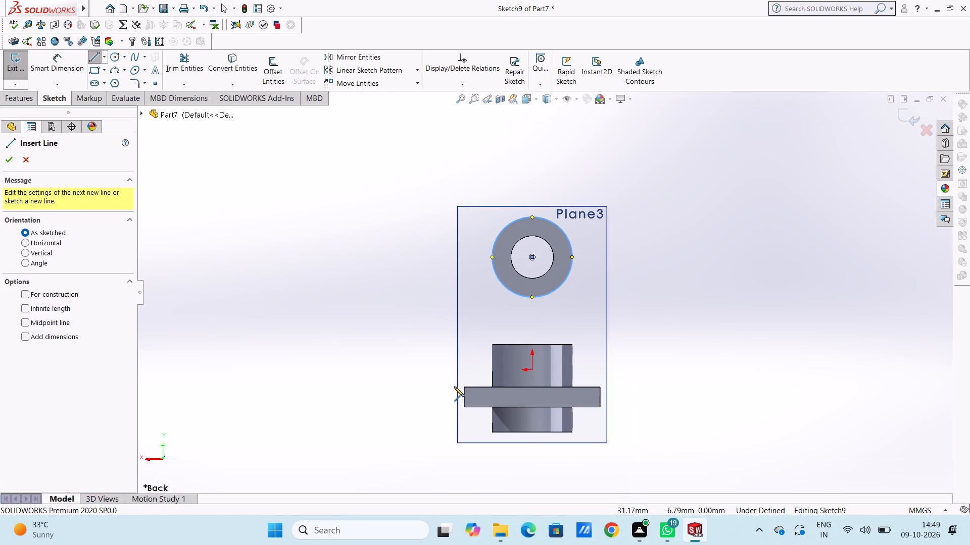
click(464, 388)
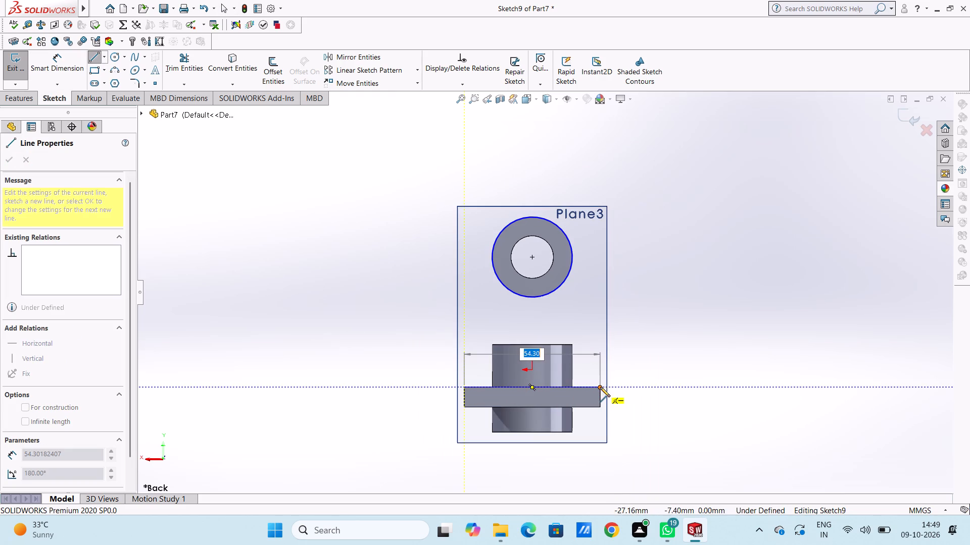
click(600, 386)
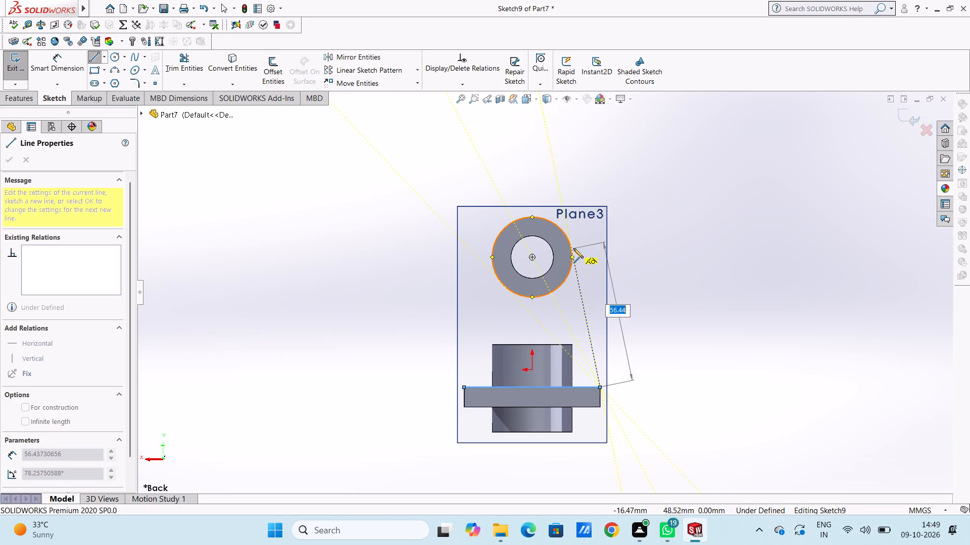
click(573, 248)
key(Escape)
key(Escape)
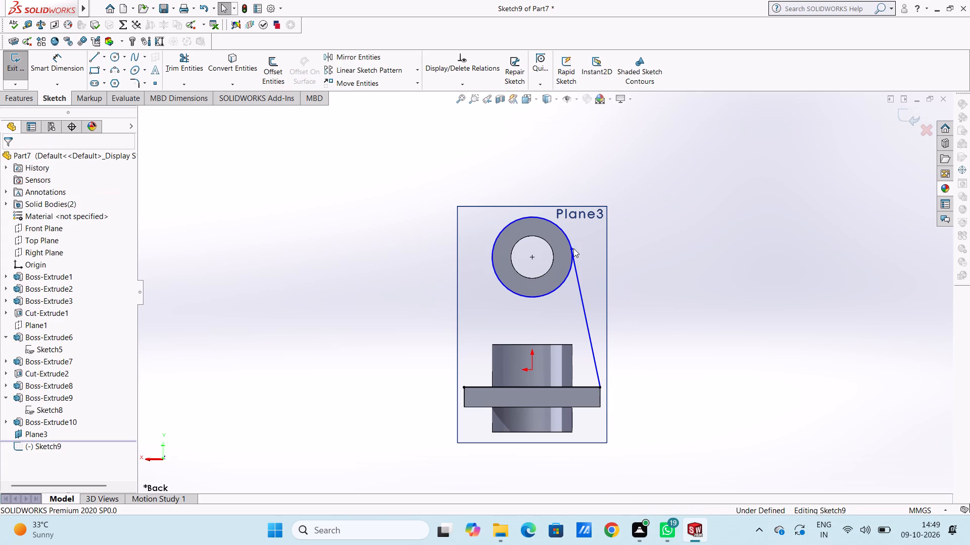
click(98, 58)
click(465, 389)
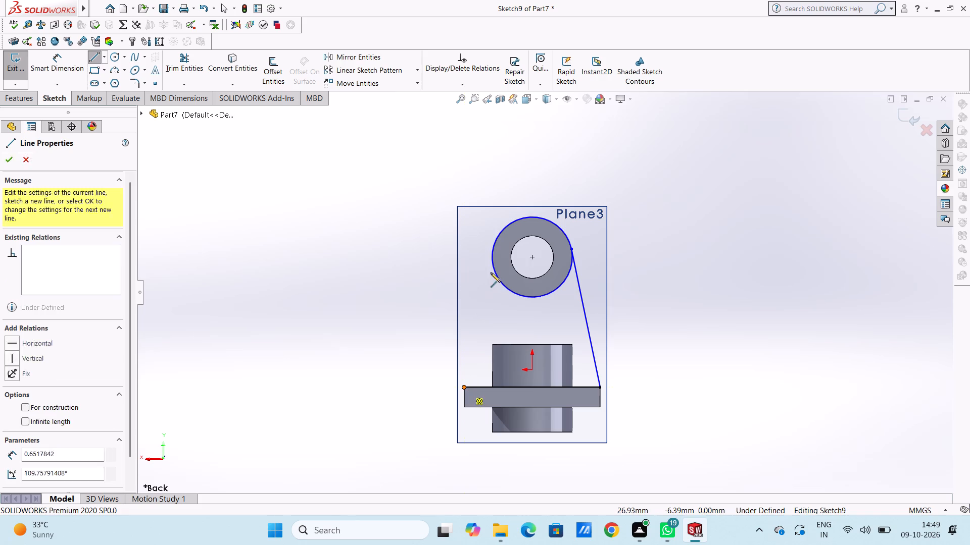
click(493, 246)
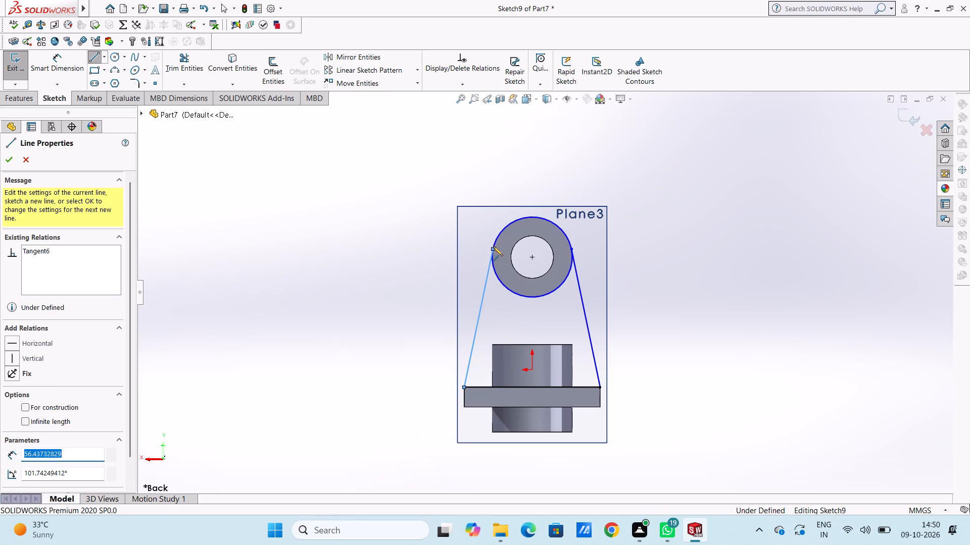
key(Escape)
key(Escape)
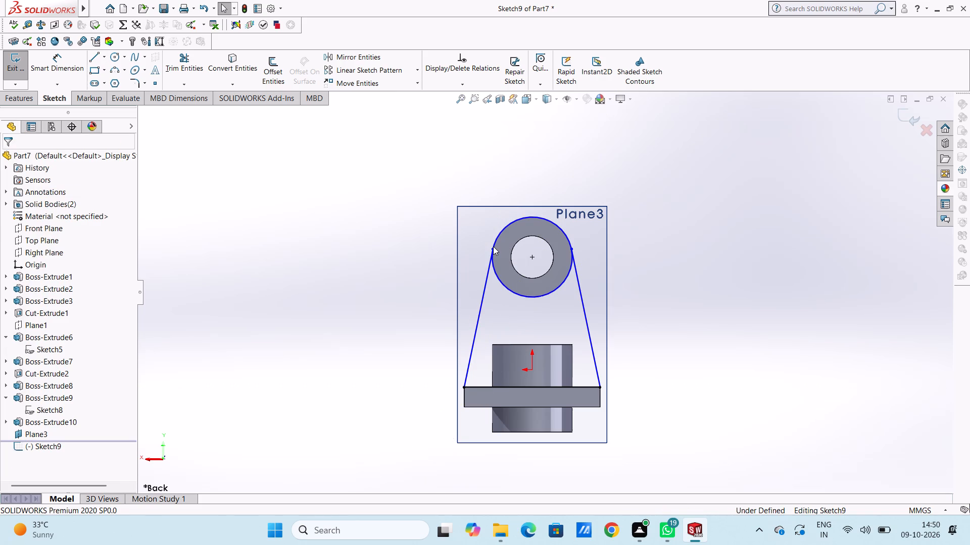
Apply tangent relations between the circle and each of the two slanted lines.
click(484, 294)
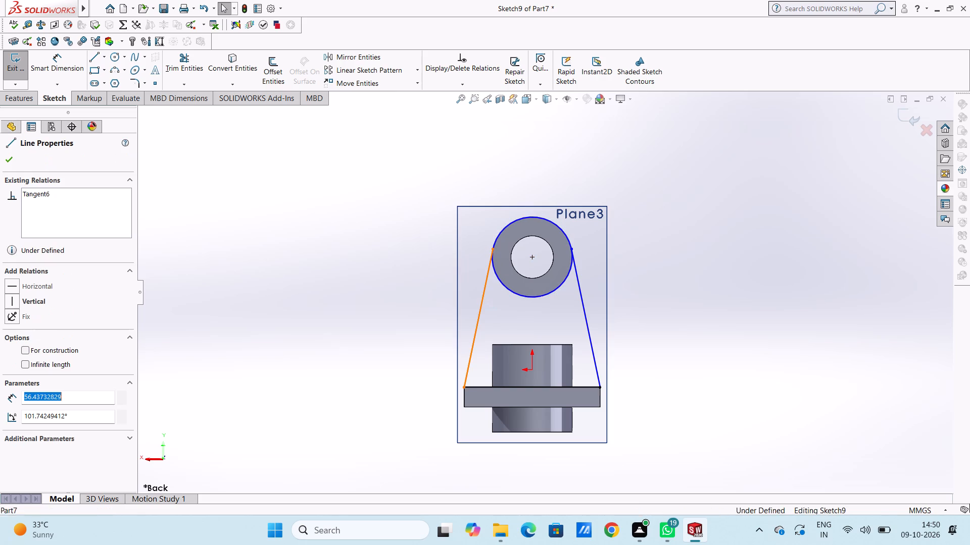
ctrl+click(500, 236)
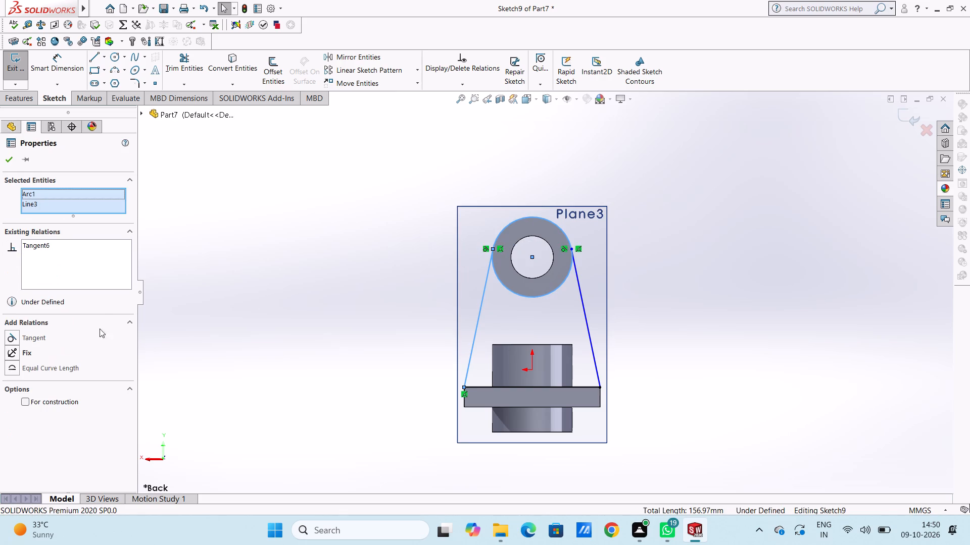
click(9, 336)
click(244, 270)
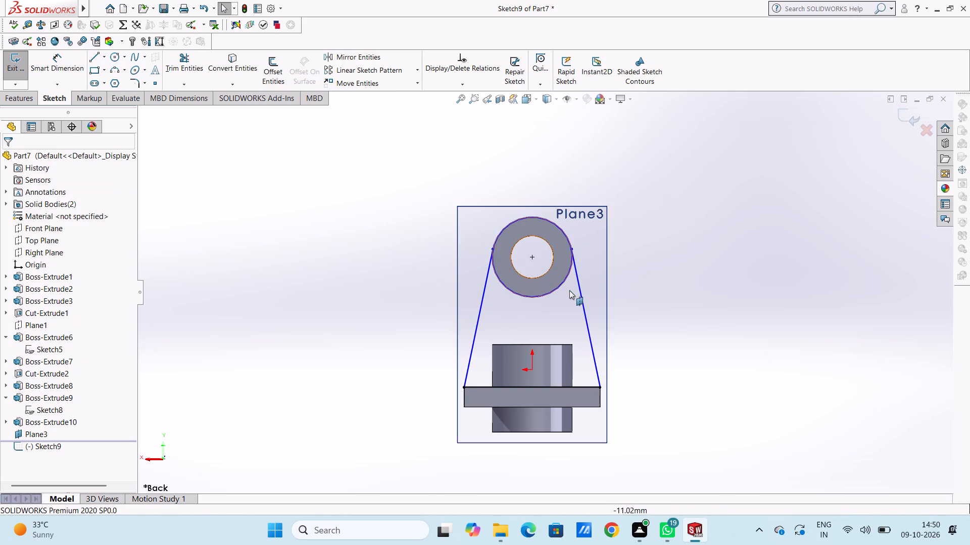
click(581, 298)
ctrl+click(567, 282)
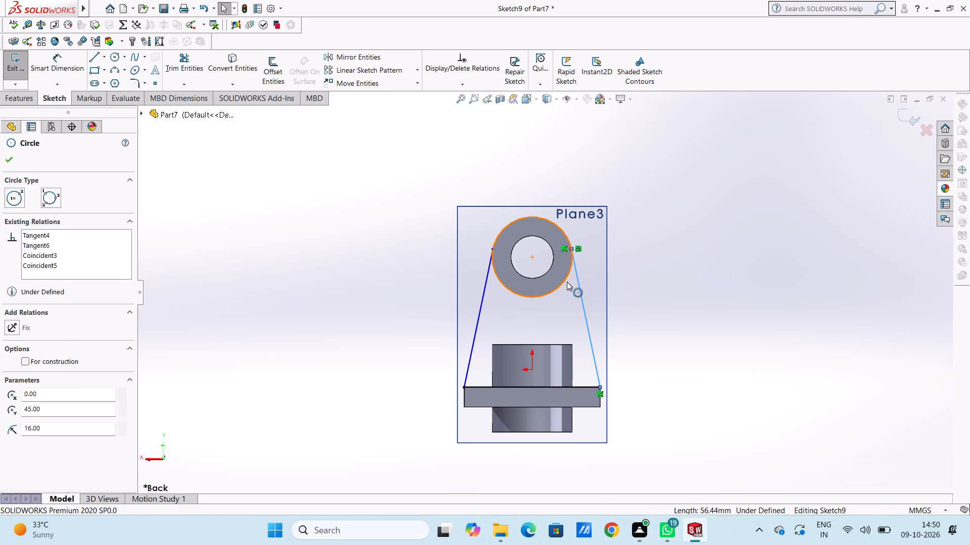
click(14, 338)
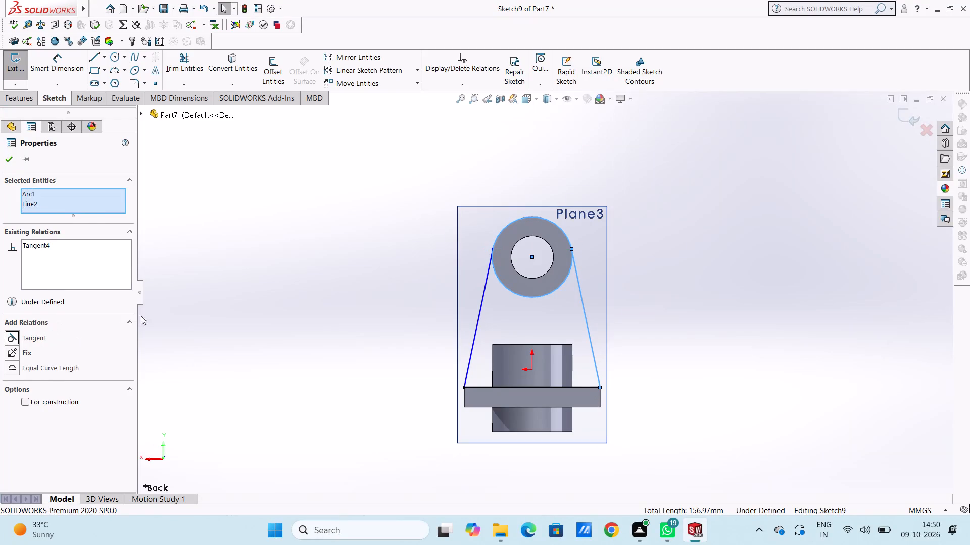
click(228, 289)
Dimension the circle's diameter as 32 mm.
click(65, 66)
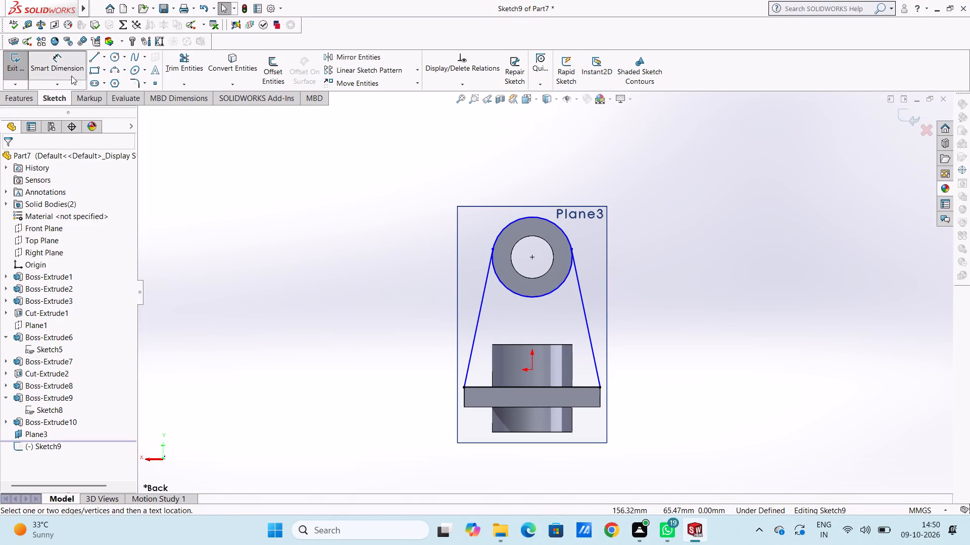
click(557, 287)
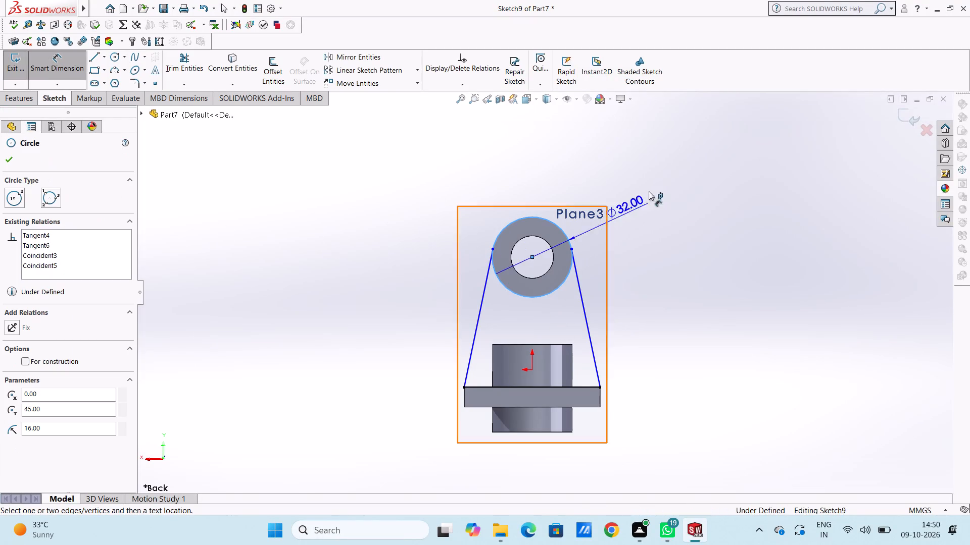
click(676, 162)
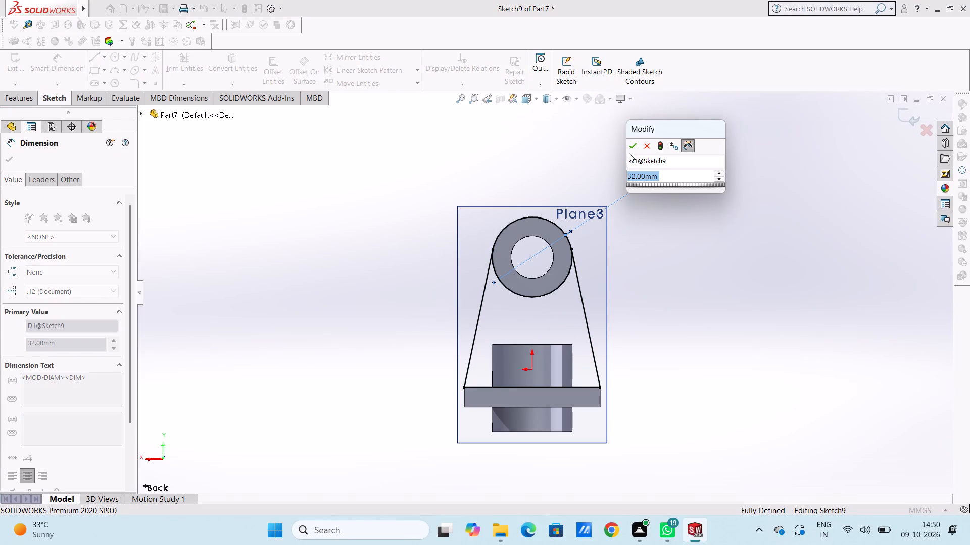
click(633, 149)
click(524, 167)
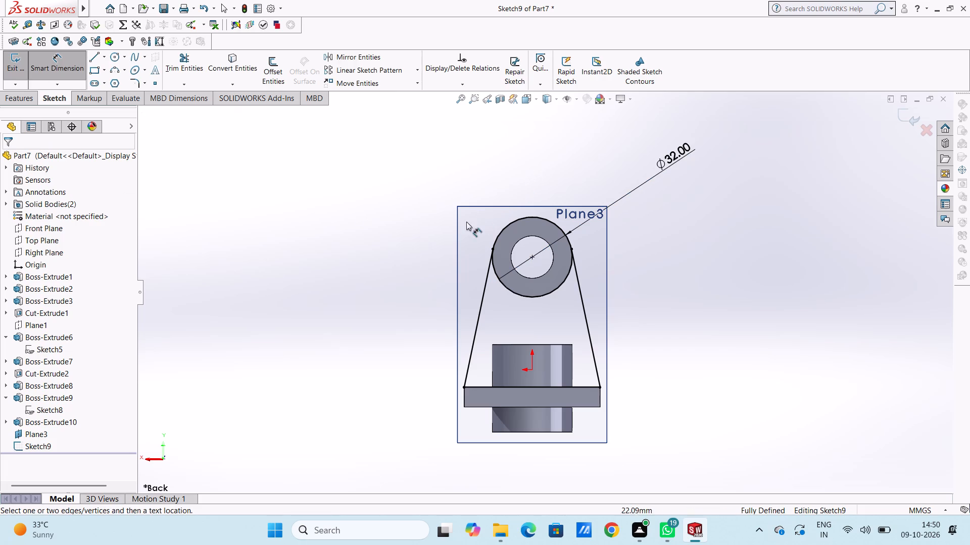
Trim away the circle's upper arc between the two tangent points, leaving the lower arc to close the web profile.
click(195, 63)
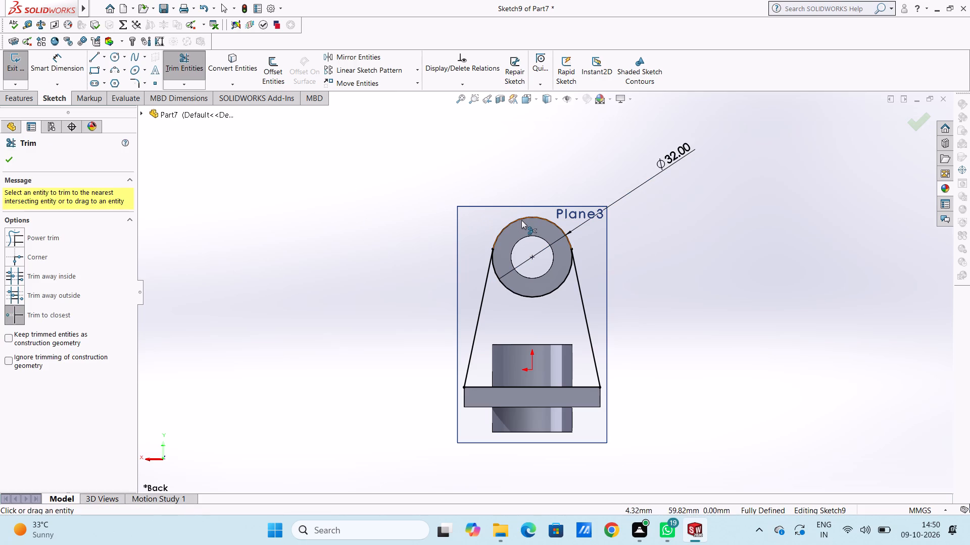
click(521, 220)
middle_drag(328, 227, 378, 257)
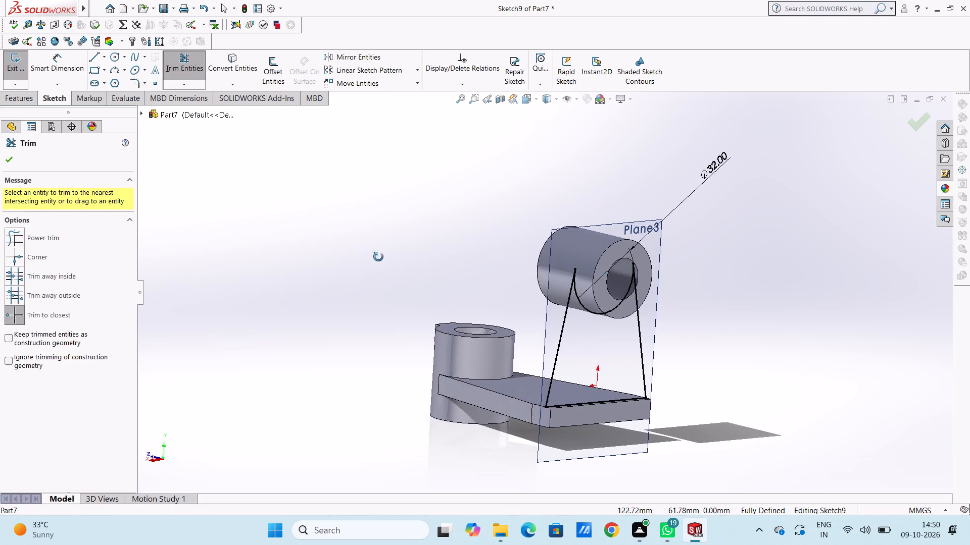
middle_drag(378, 257, 395, 271)
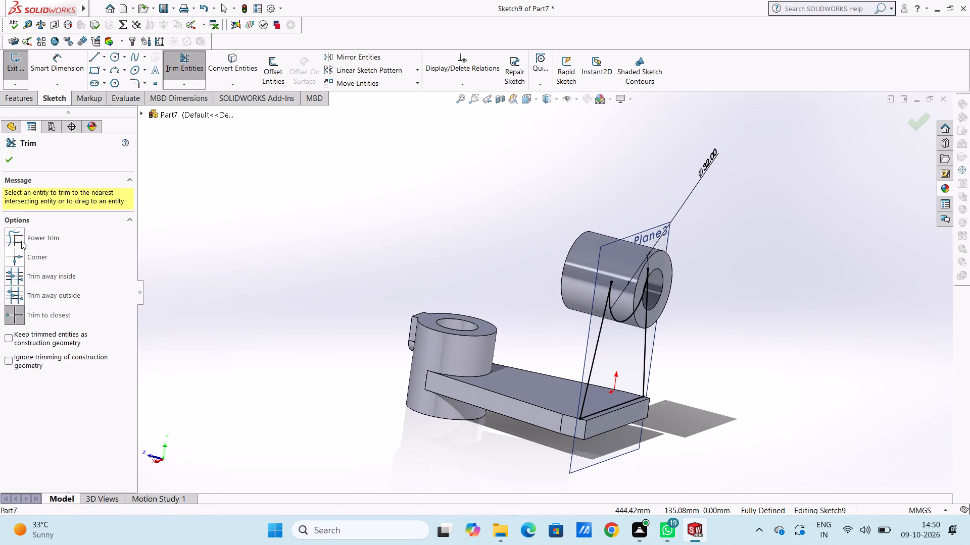
click(13, 157)
Extrude the web profile 8 mm blind toward the vertical sleeve with merge result on, joining the arm to the horizontal sleeve.
click(19, 101)
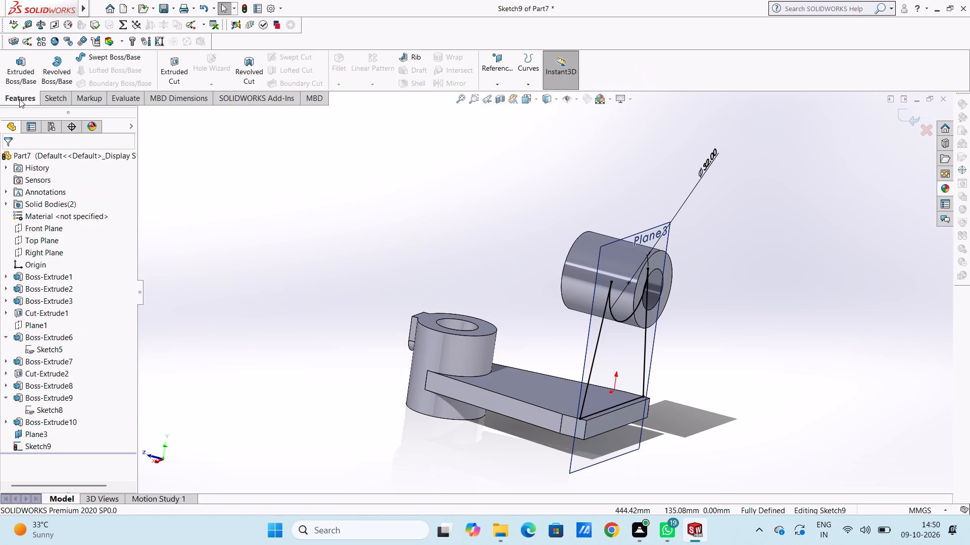
click(19, 79)
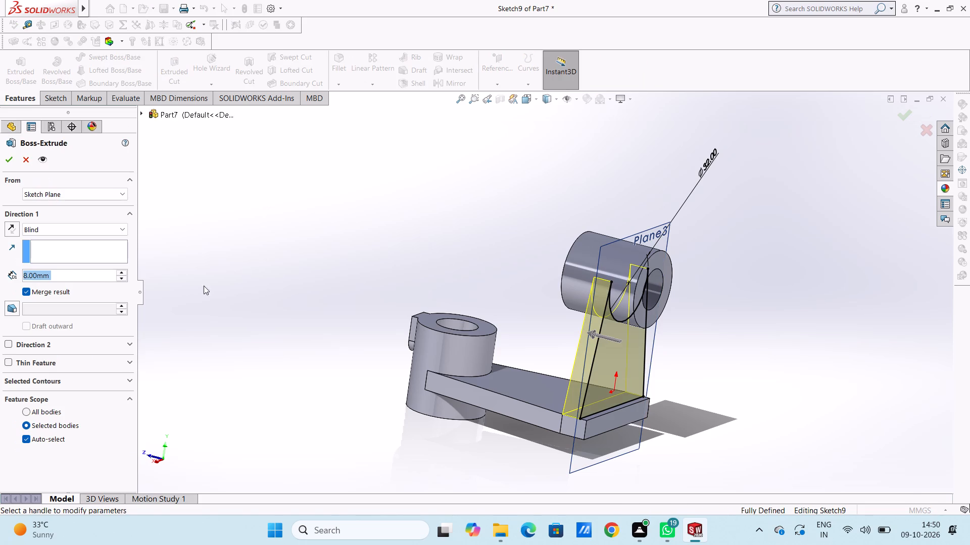
click(11, 159)
click(275, 246)
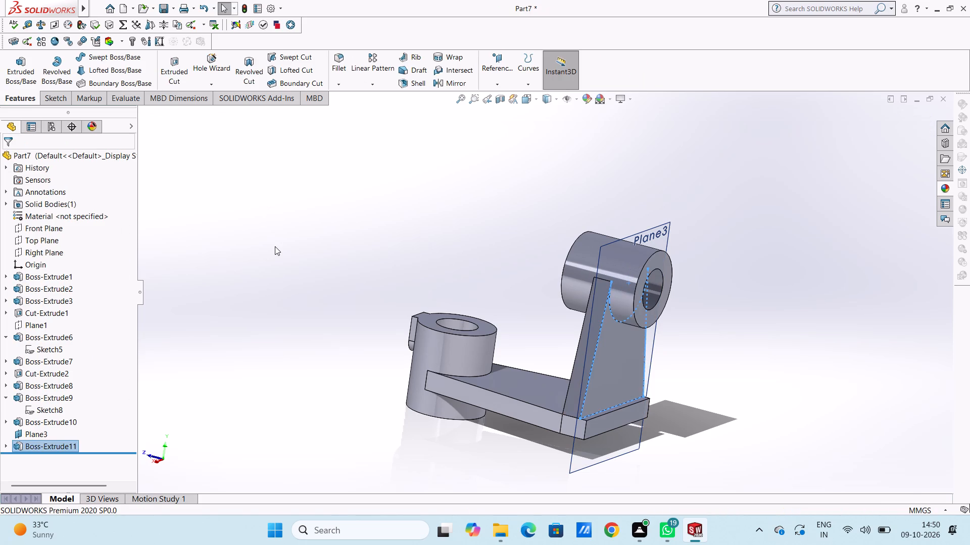
scroll(58, 428, down, 3)
scroll(54, 417, up, 2)
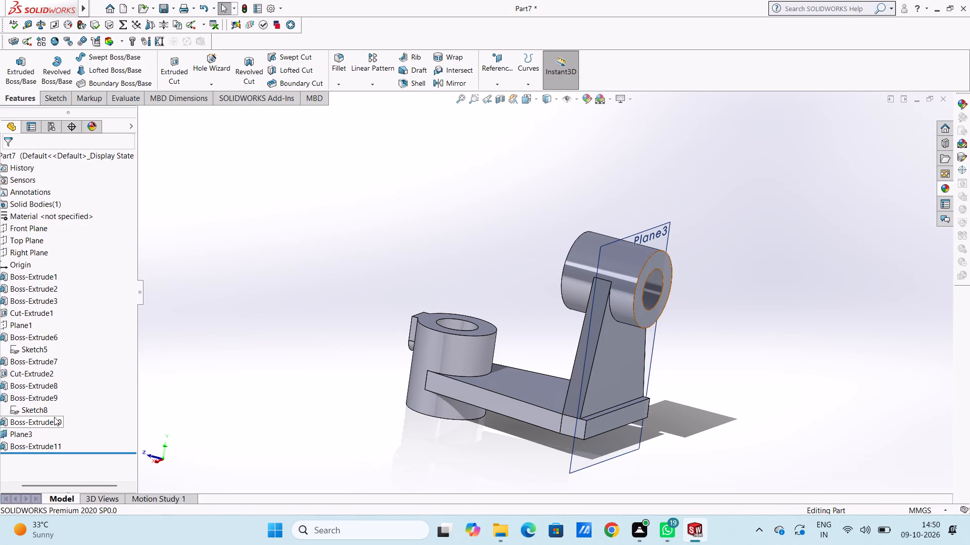
Hide the reference plane used for the web profile, Plane3.
scroll(54, 417, up, 2)
click(49, 434)
click(71, 419)
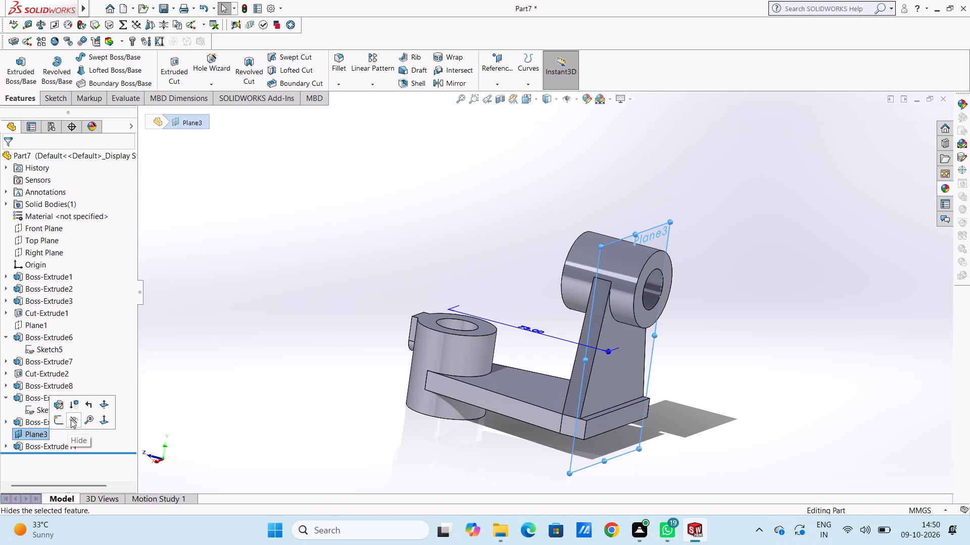
click(199, 384)
Examine the joined arm, web and both sleeves from several sides.
middle_drag(281, 389, 308, 360)
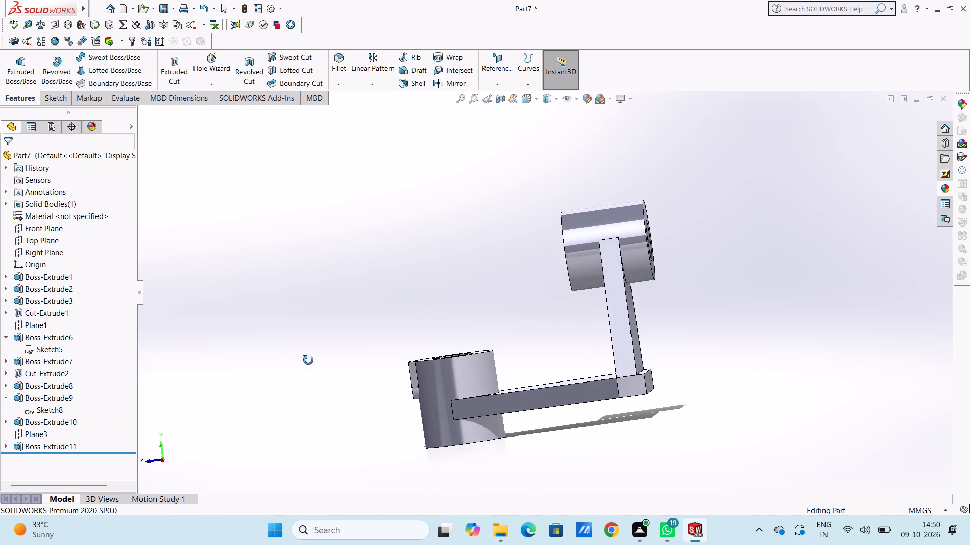
middle_drag(308, 360, 310, 377)
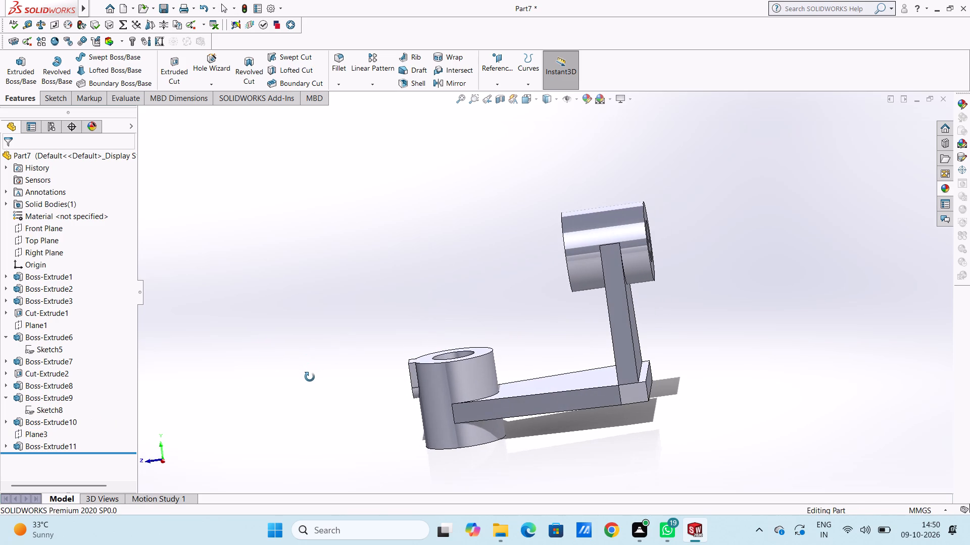
middle_drag(310, 377, 313, 378)
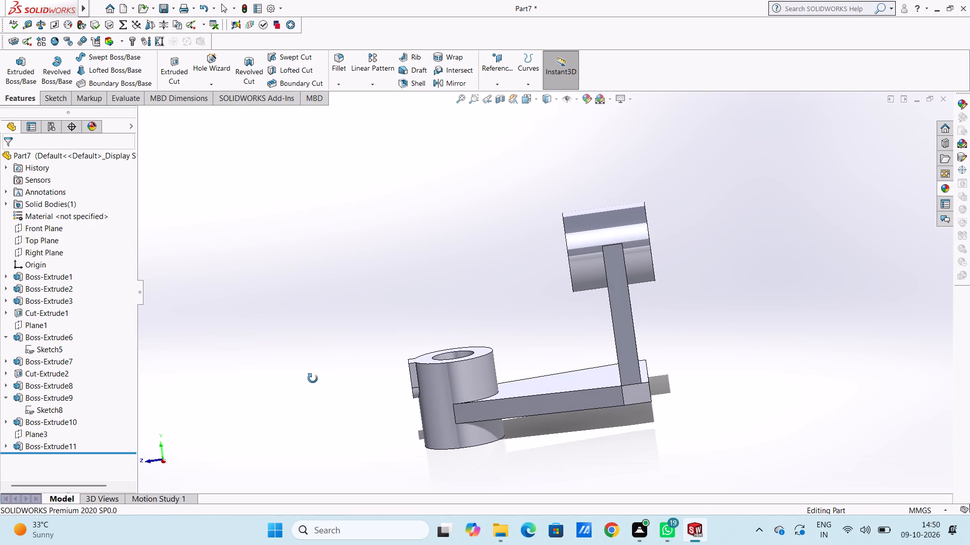
middle_drag(313, 378, 345, 377)
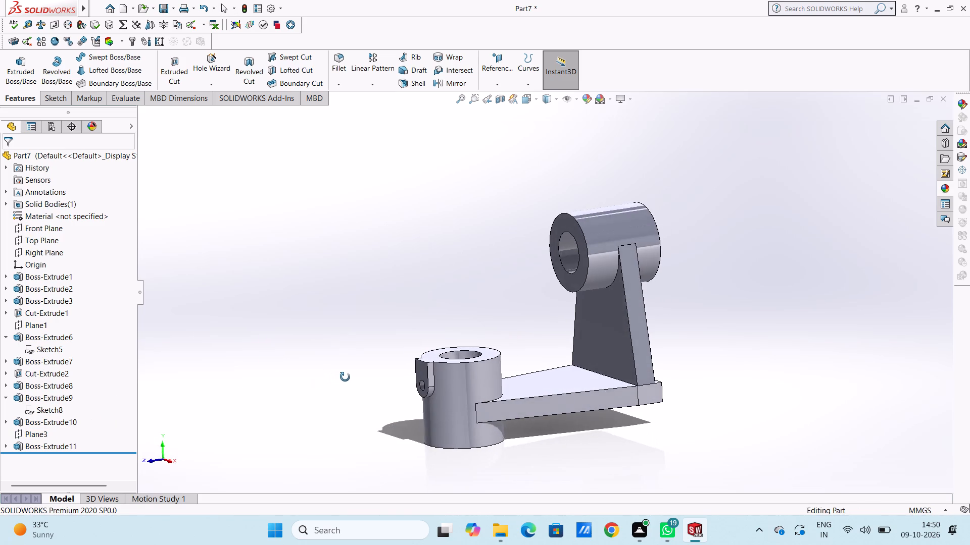
middle_drag(345, 377, 331, 392)
middle_drag(359, 287, 342, 289)
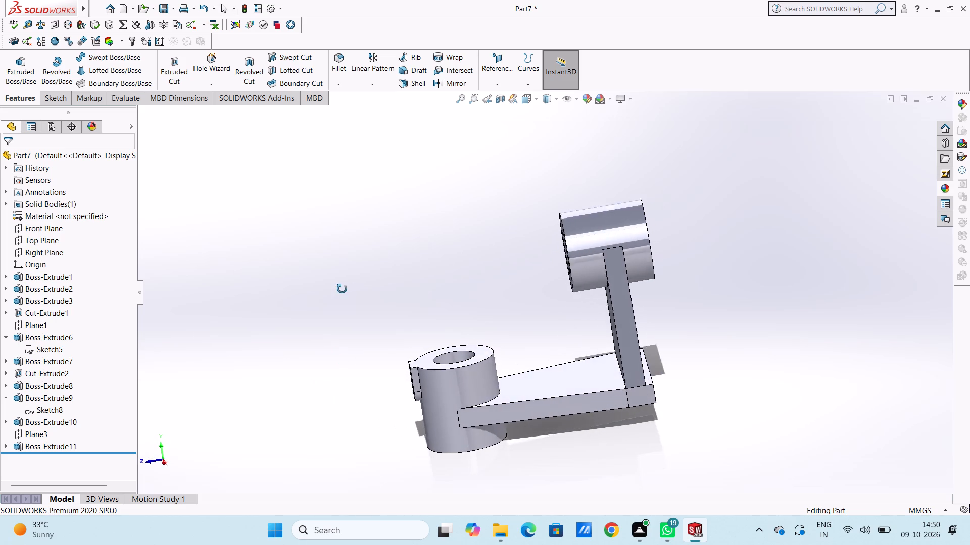
middle_drag(342, 289, 344, 295)
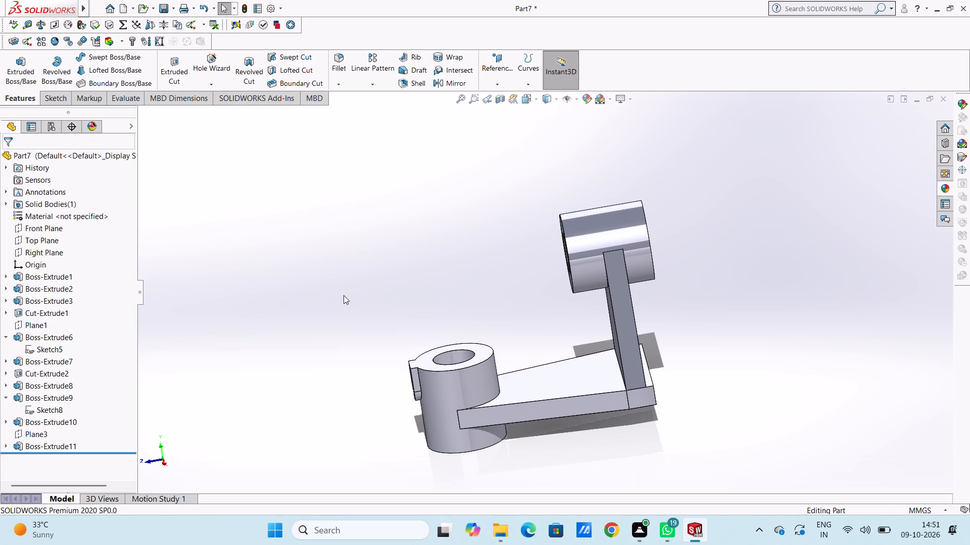
middle_drag(344, 295, 457, 352)
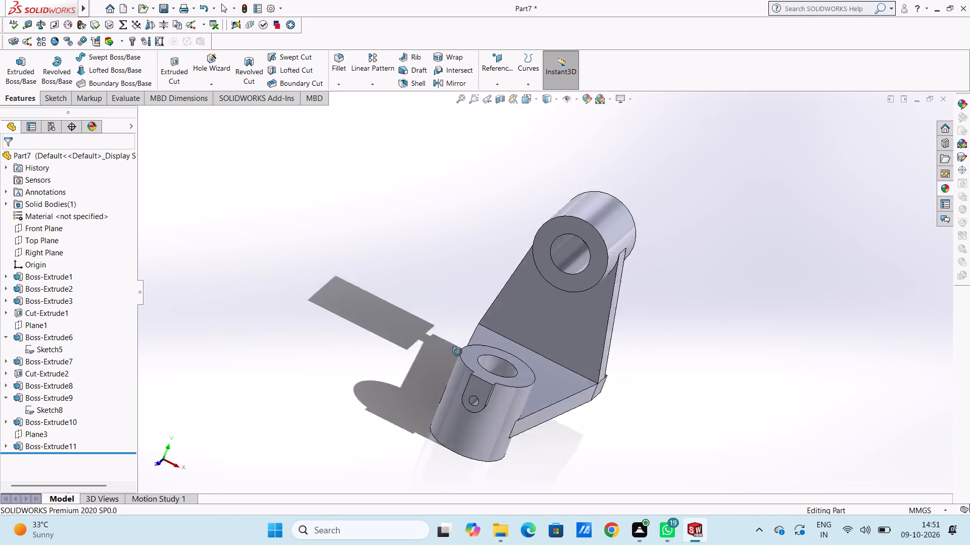
middle_drag(457, 352, 400, 398)
scroll(387, 331, up, 2)
middle_drag(389, 317, 433, 369)
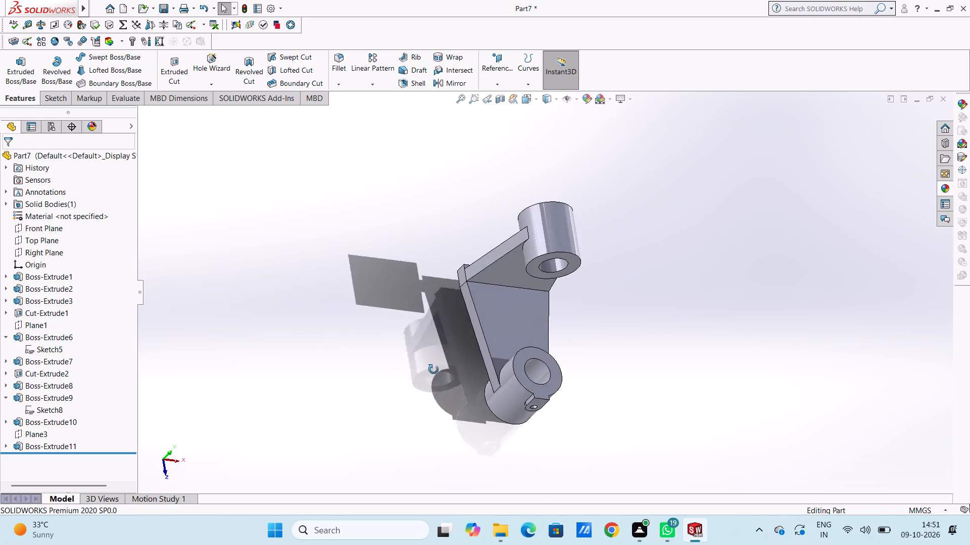
middle_drag(433, 369, 403, 392)
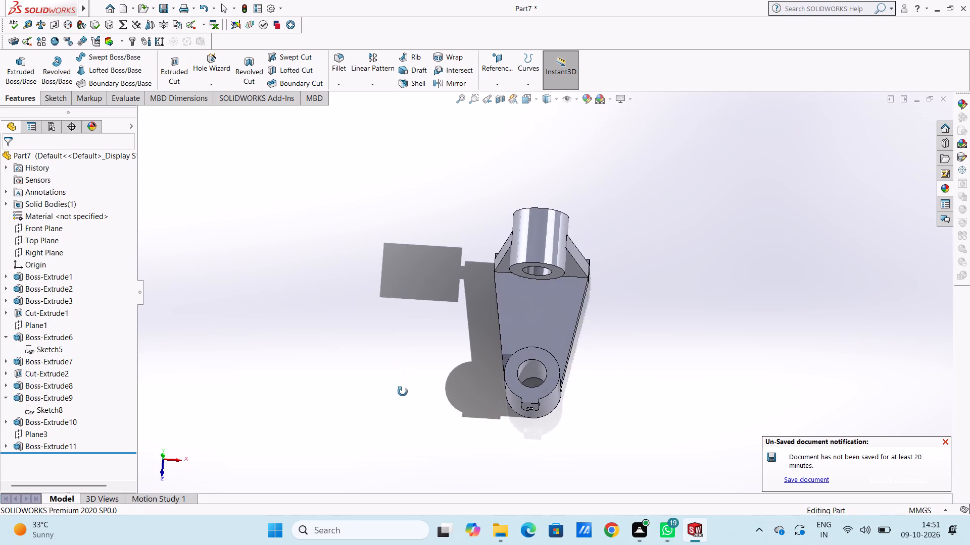
middle_drag(403, 392, 405, 391)
Create a reference plane offset 0 mm from the Right Plane.
click(498, 69)
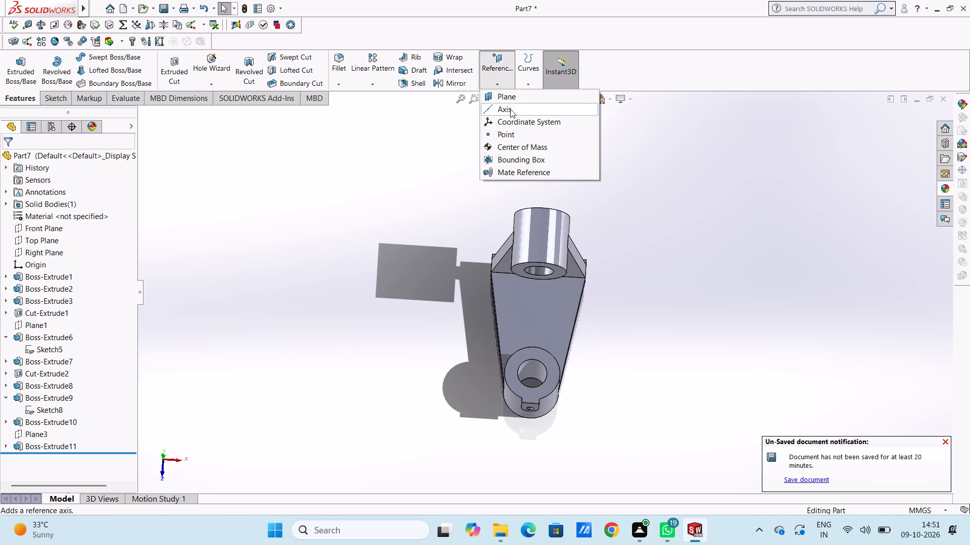
click(514, 97)
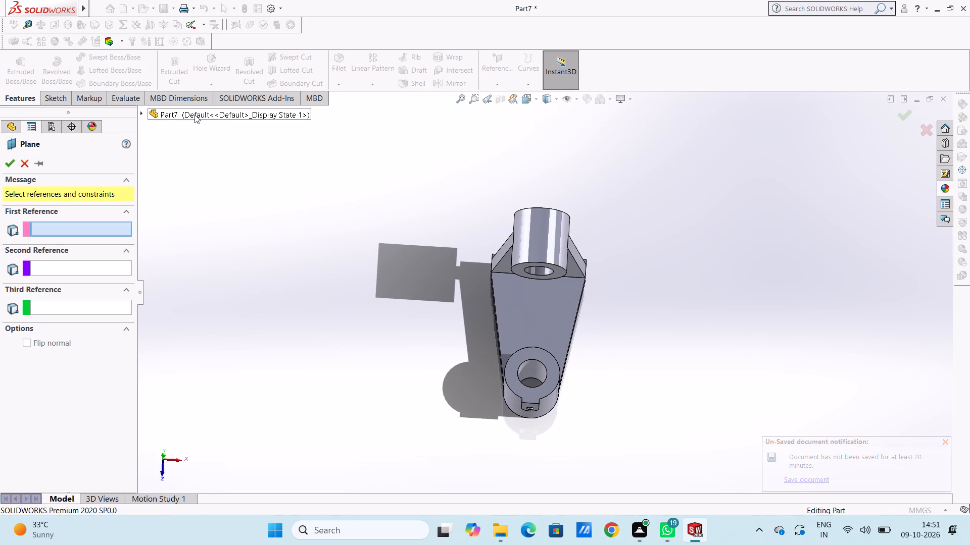
click(195, 114)
click(141, 113)
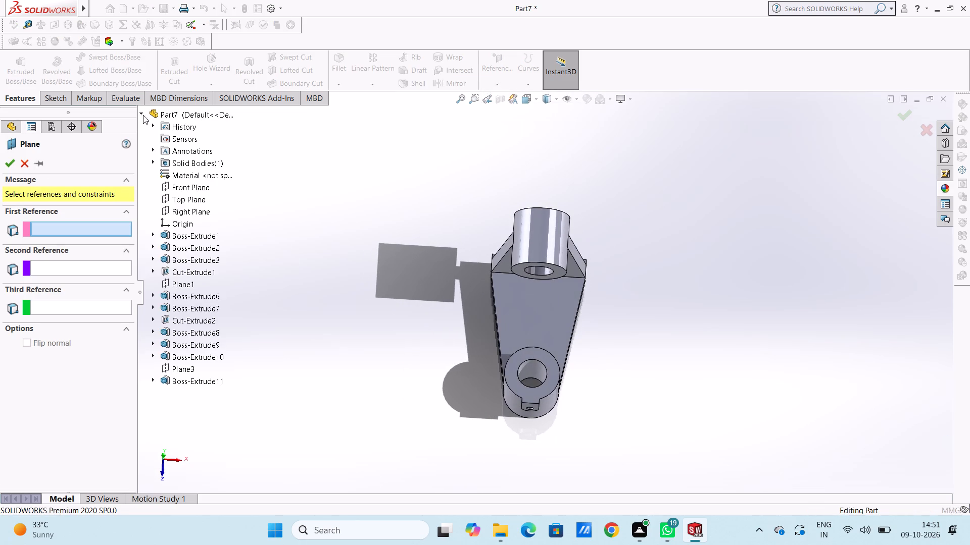
click(204, 210)
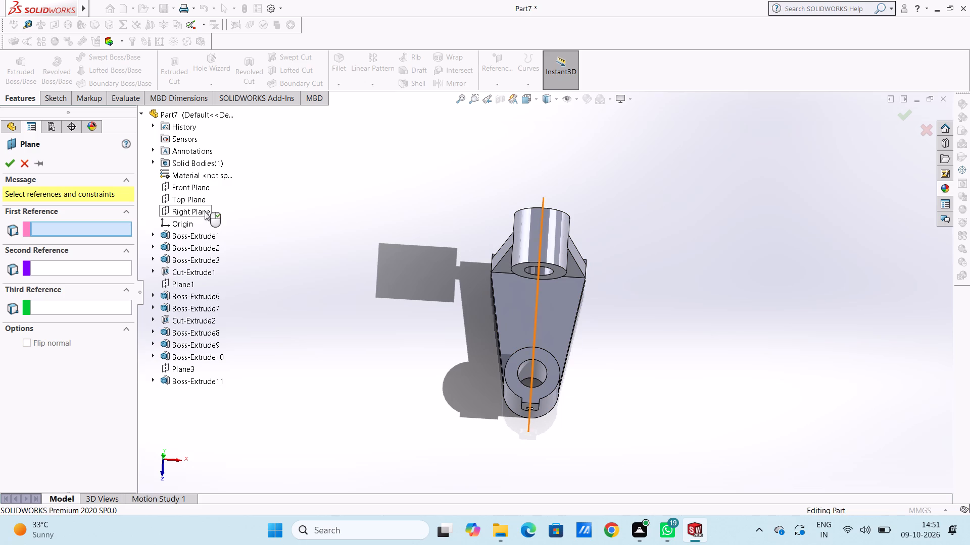
double_click(83, 317)
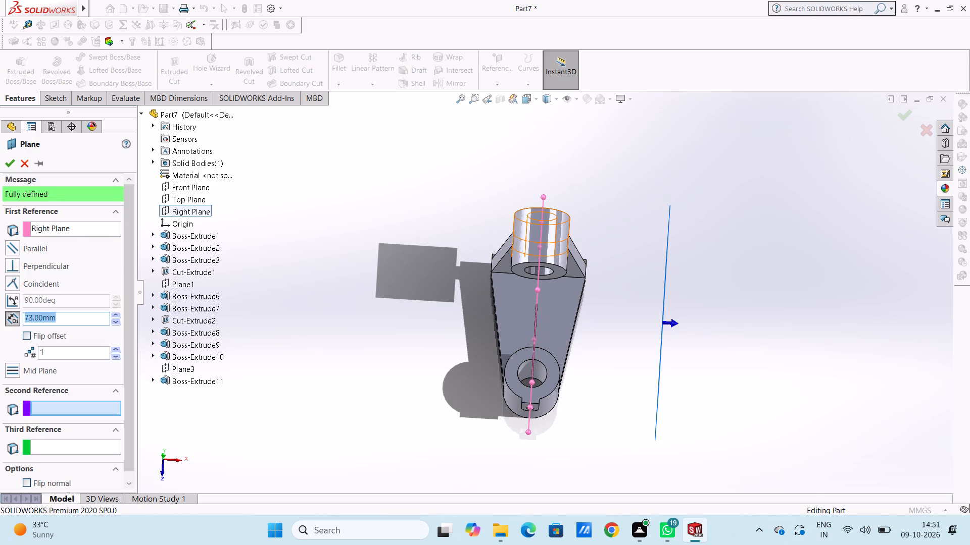
key(0)
key(Return)
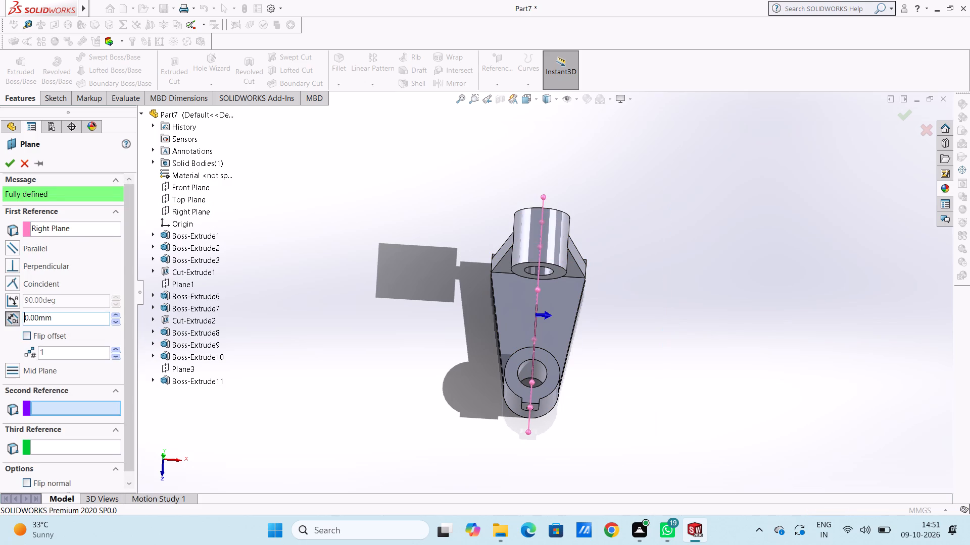
click(10, 169)
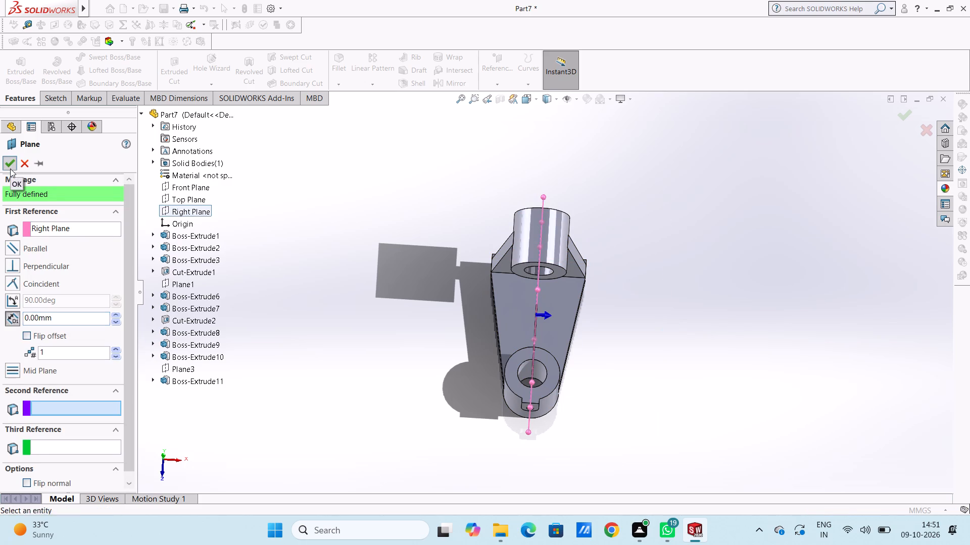
click(285, 258)
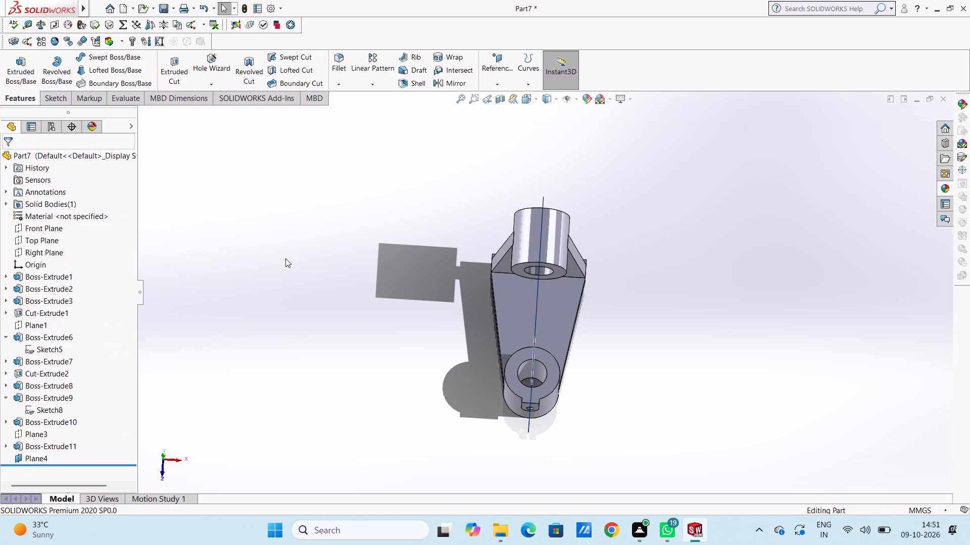
On the new plane, sketch a horizontal line about 37 mm from the vertical sleeve's top edge, then a vertical line about 21 mm up to the horizontal sleeve.
key(ctrl+4)
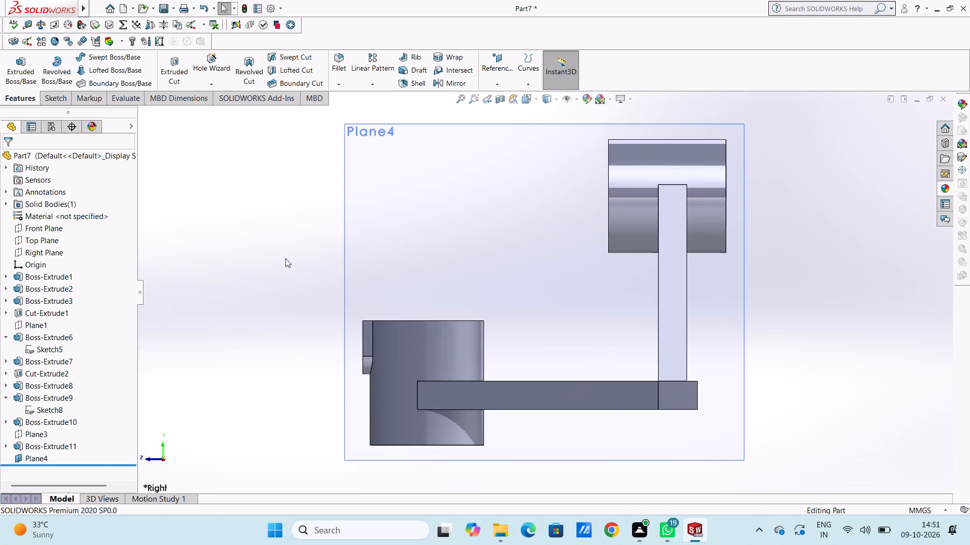
click(462, 203)
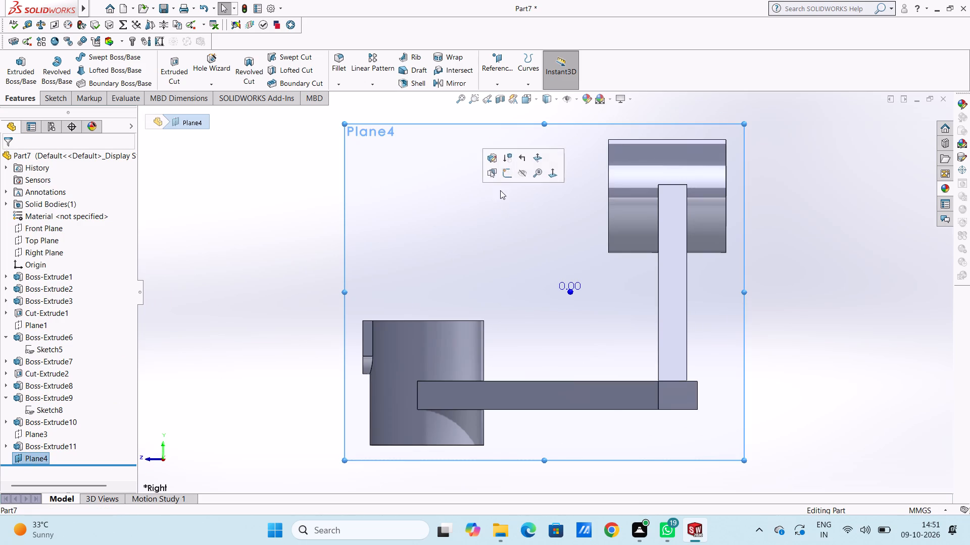
click(504, 177)
click(218, 285)
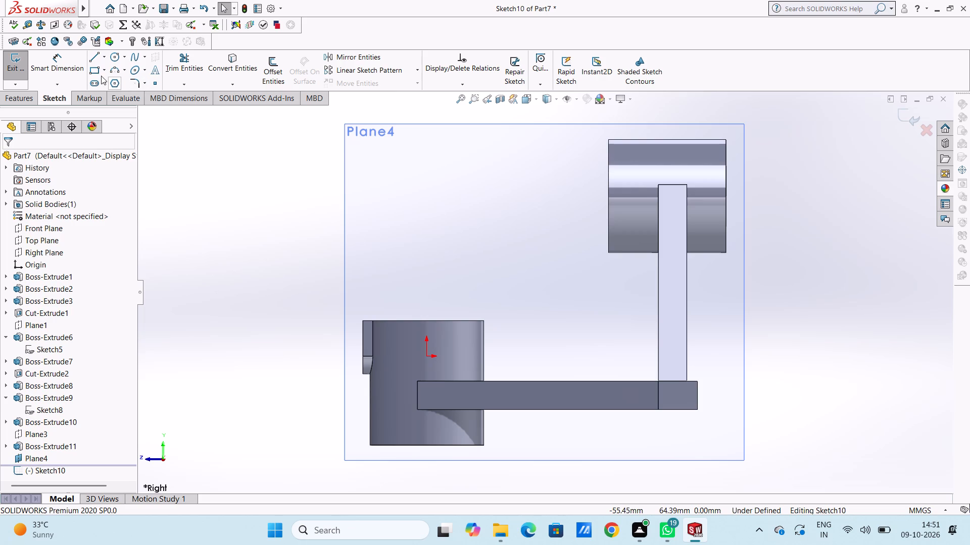
click(92, 60)
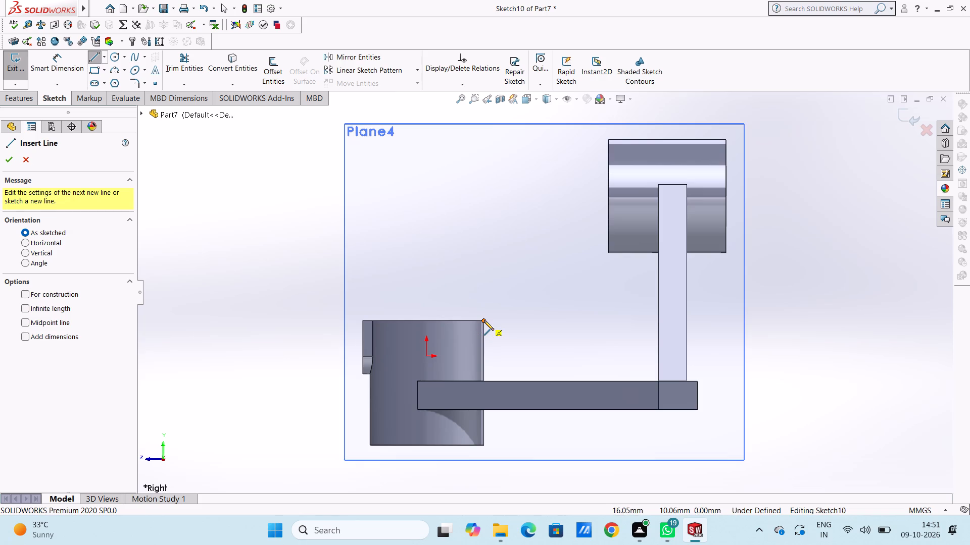
click(478, 321)
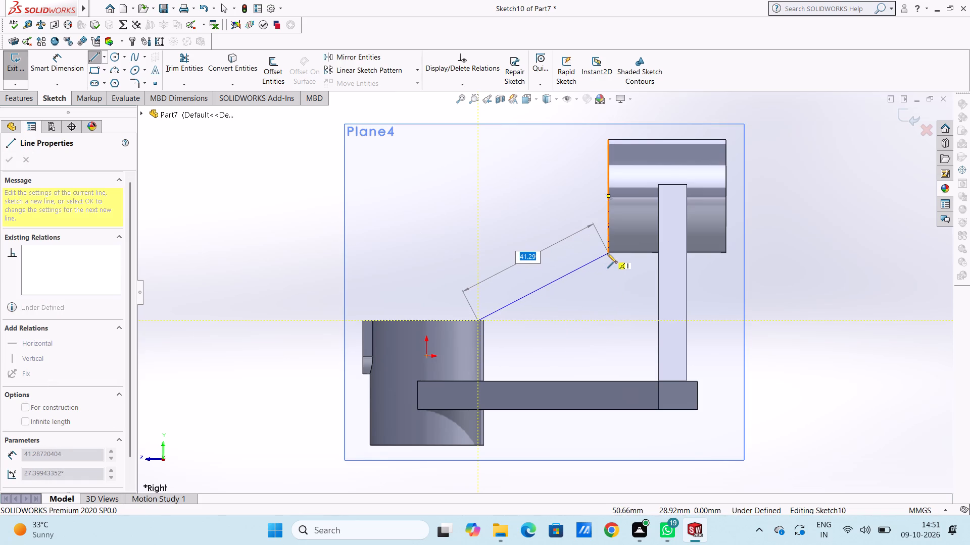
click(608, 319)
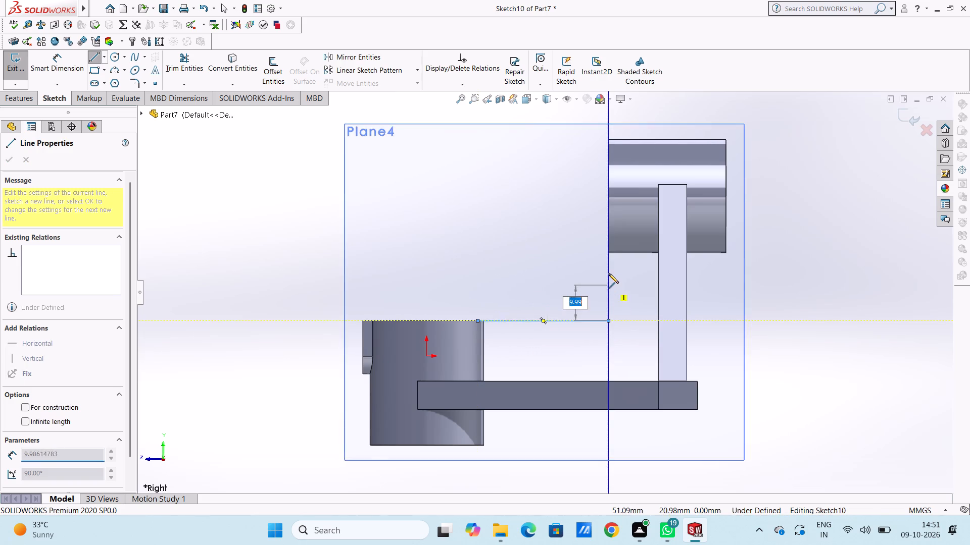
click(609, 247)
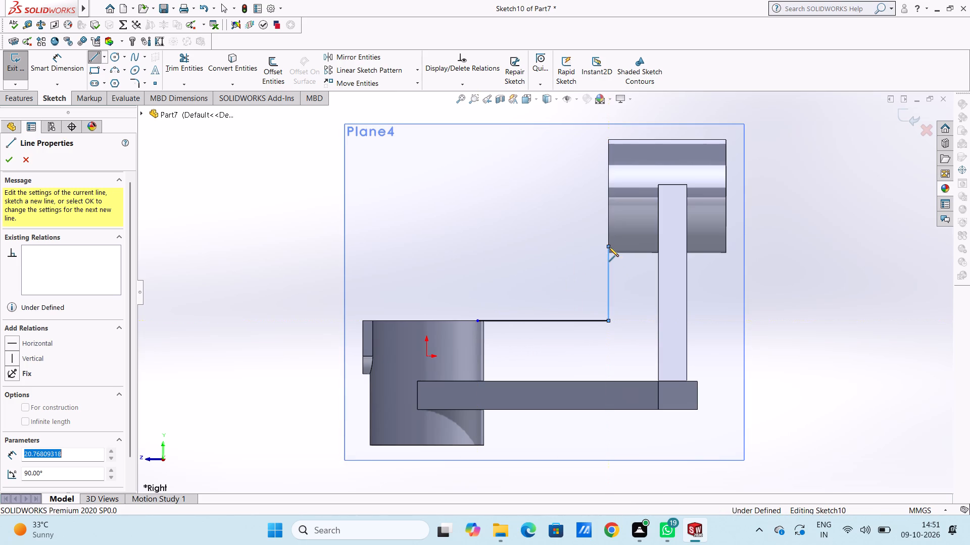
key(Escape)
key(Escape)
key(Escape)
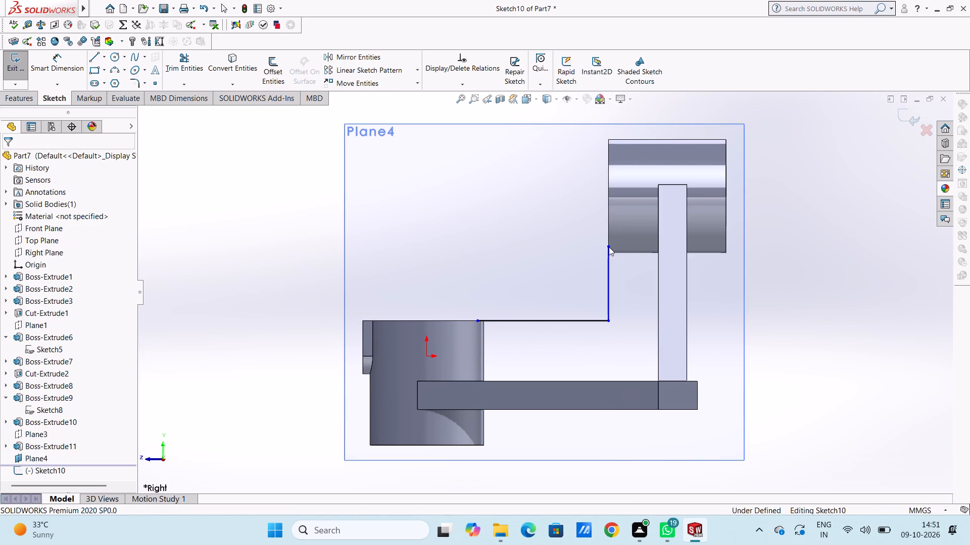
Dimension the lengths of the sketched horizontal and vertical lines, keeping both as drawn.
click(79, 71)
click(515, 322)
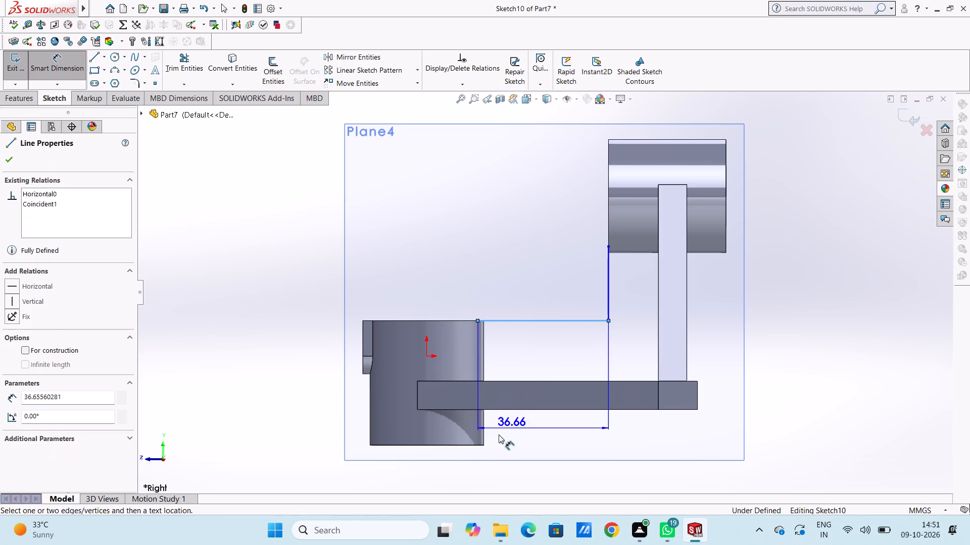
click(327, 481)
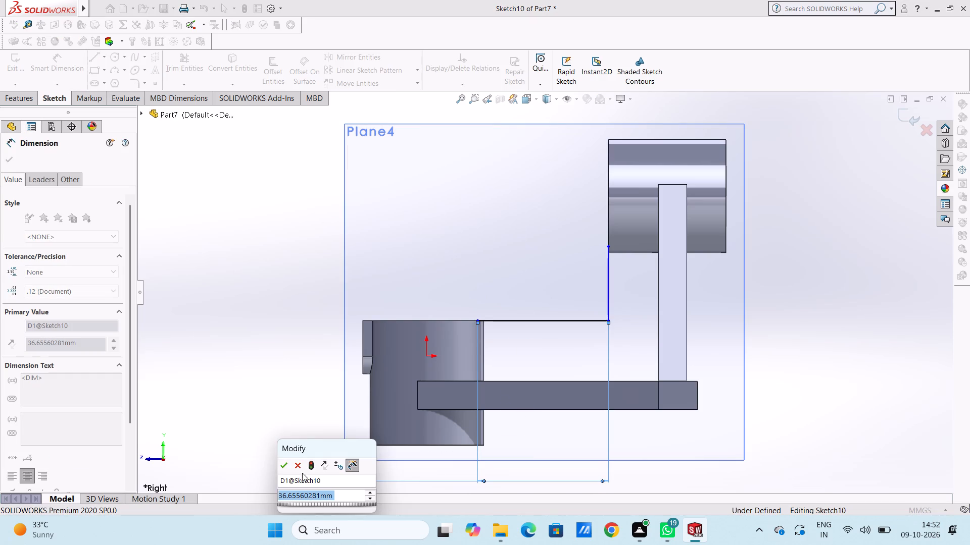
click(282, 460)
click(257, 389)
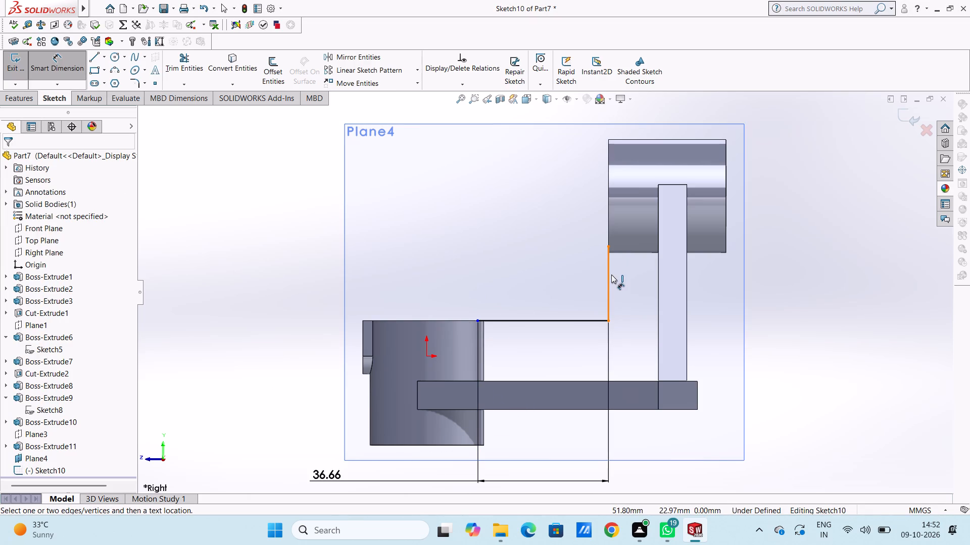
click(609, 275)
click(848, 286)
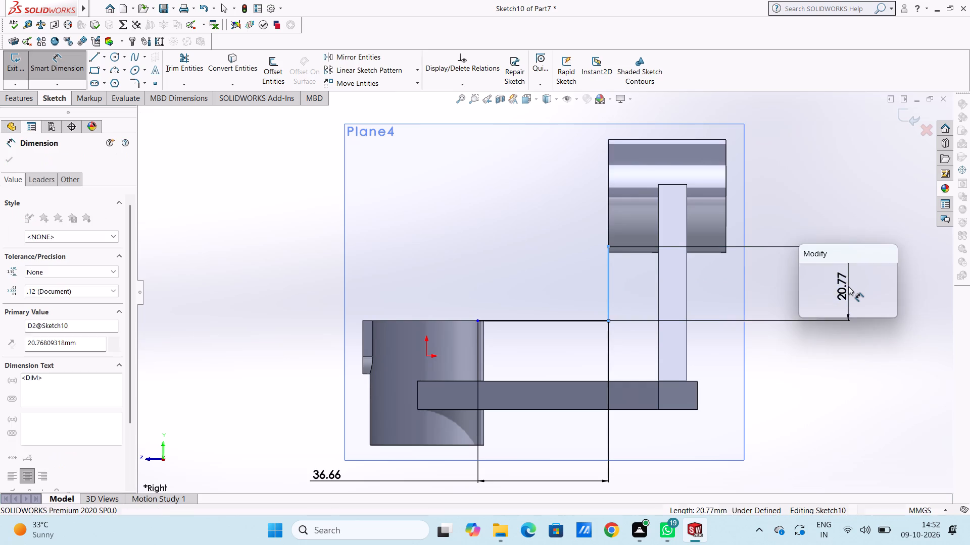
click(807, 274)
click(825, 205)
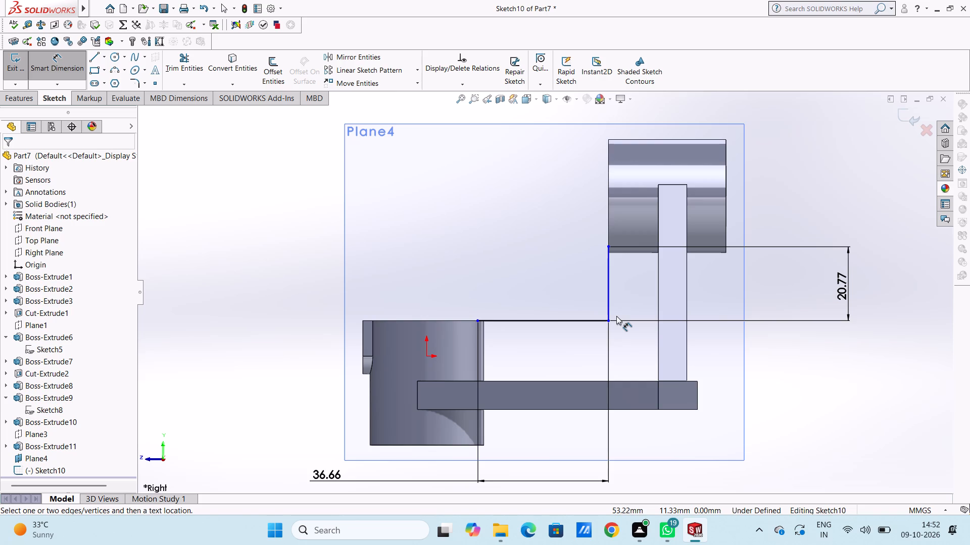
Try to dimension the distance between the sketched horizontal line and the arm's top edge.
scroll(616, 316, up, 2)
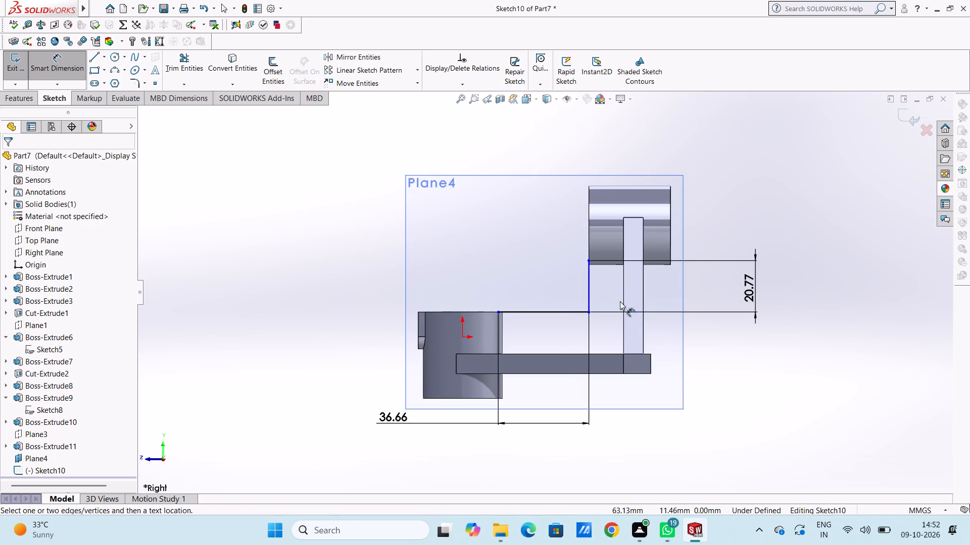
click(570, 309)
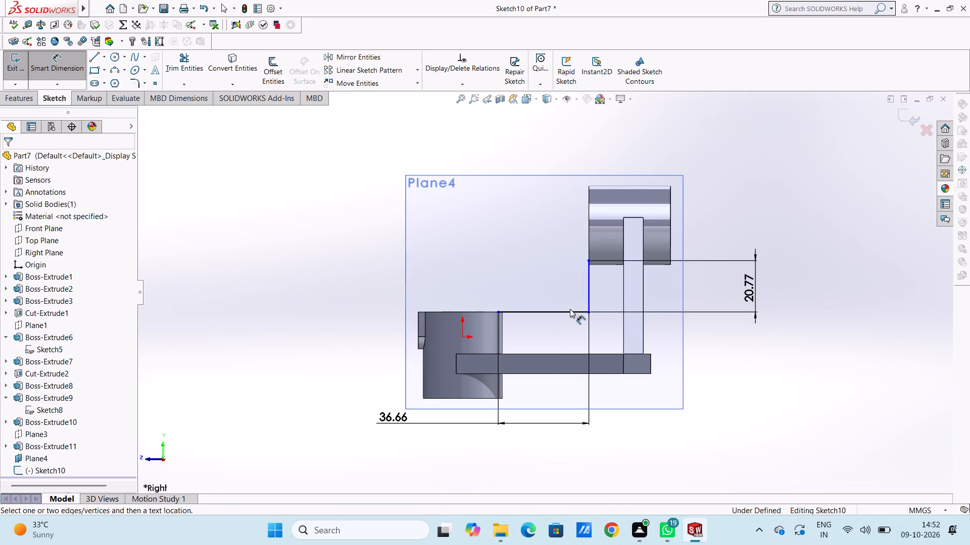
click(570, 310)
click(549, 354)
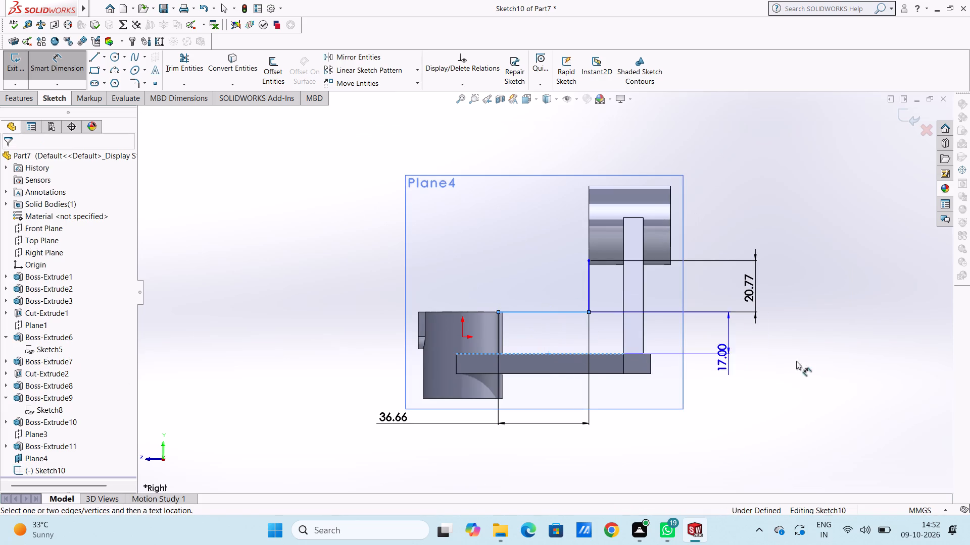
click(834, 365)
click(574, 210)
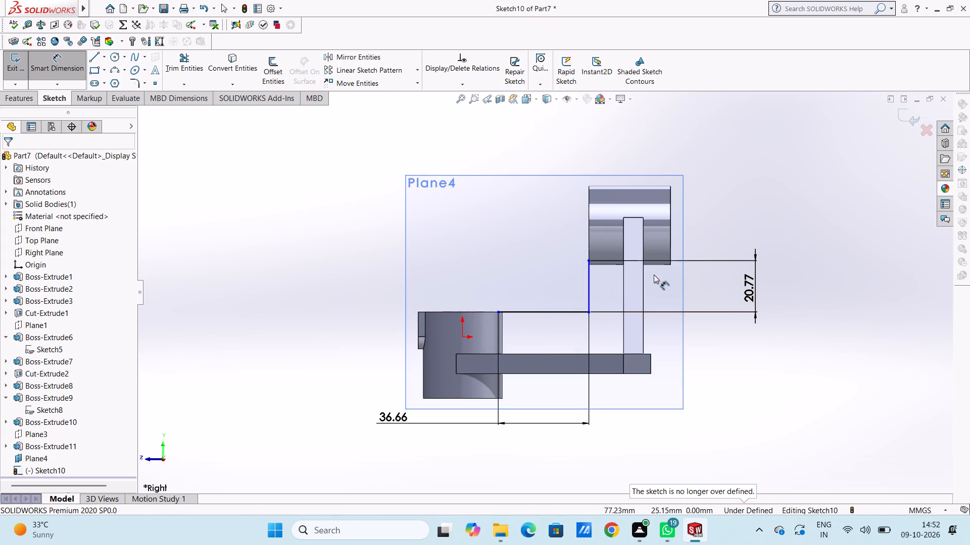
Add a 5 mm sketch fillet at the corner between the horizontal and vertical sketch lines.
key(Escape)
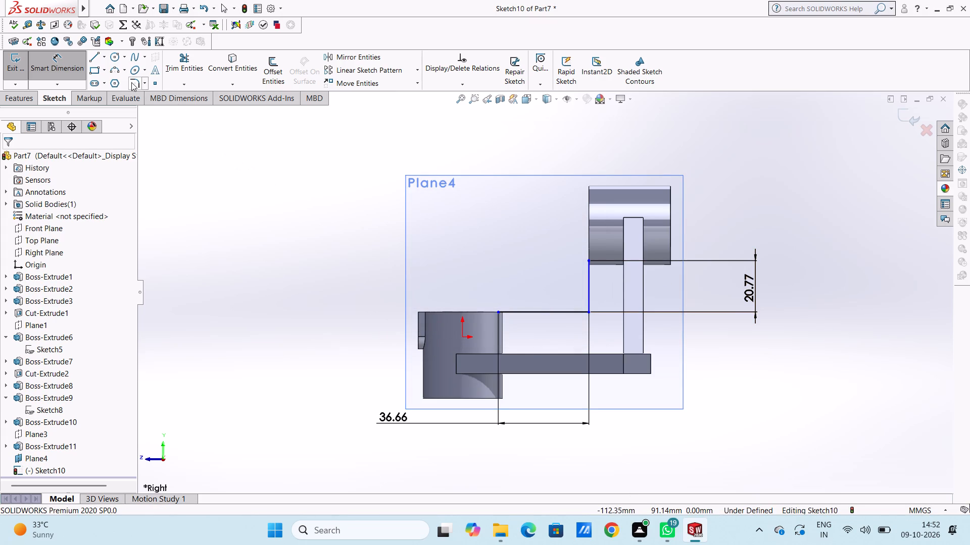
click(131, 82)
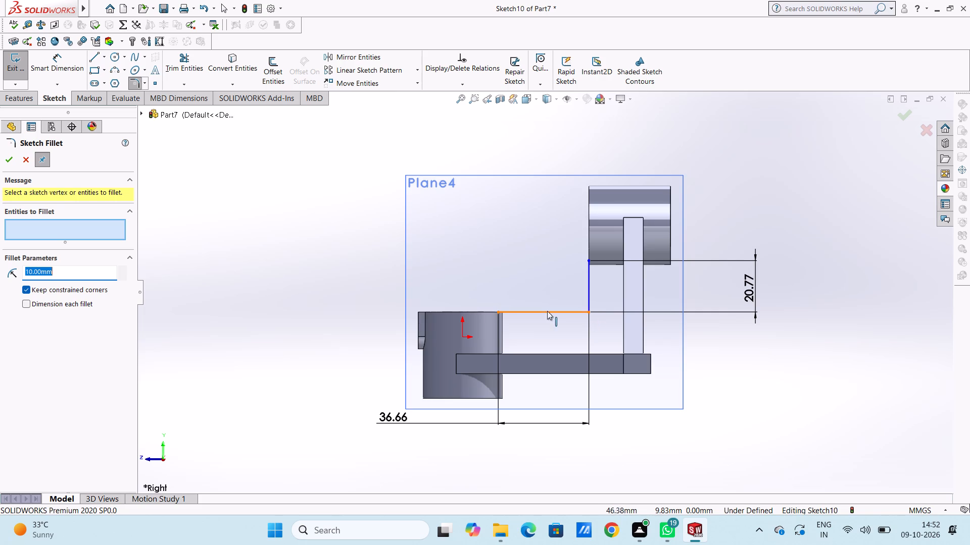
key(5)
key(Return)
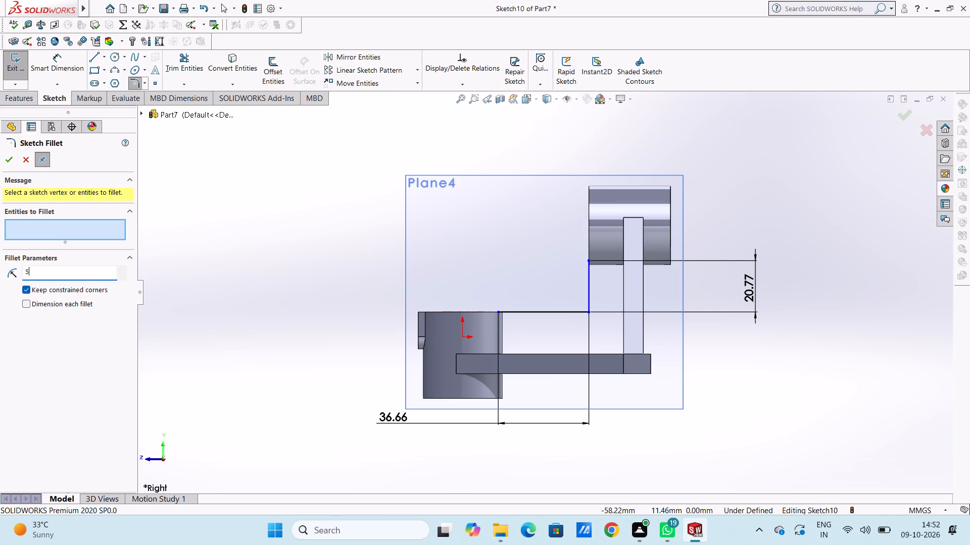
click(588, 310)
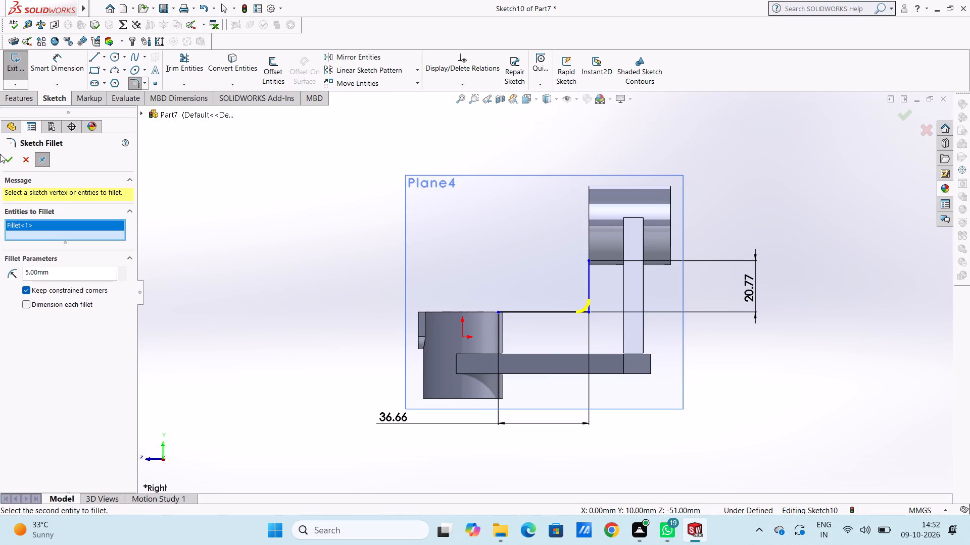
click(6, 157)
click(7, 161)
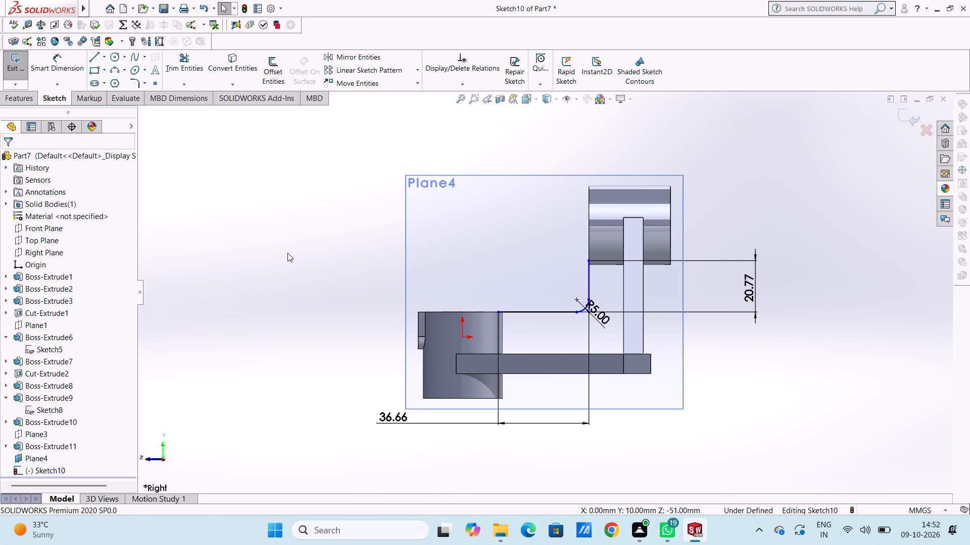
Move the sketch fillet's radius dimension clear of the model, below the arm.
middle_click(287, 253)
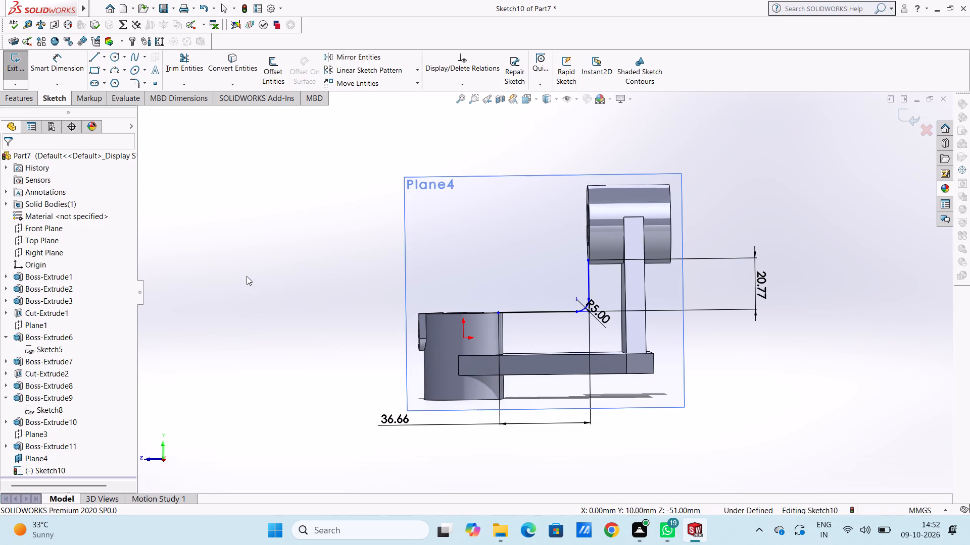
key(ctrl+4)
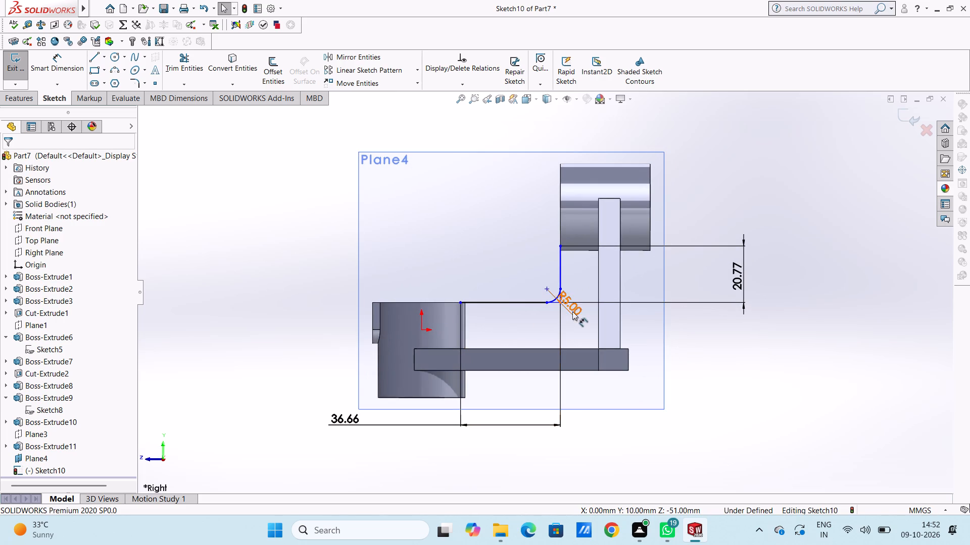
drag(574, 307, 679, 463)
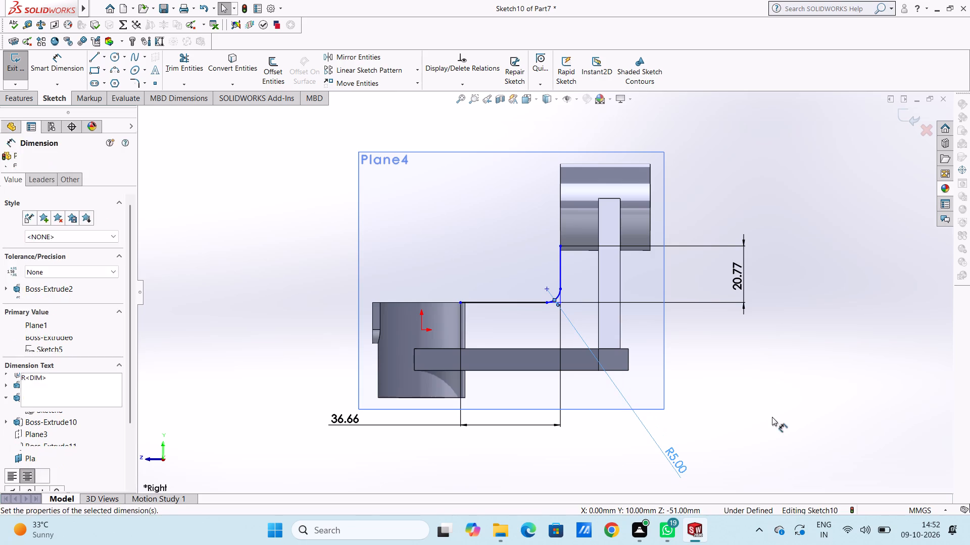
click(772, 417)
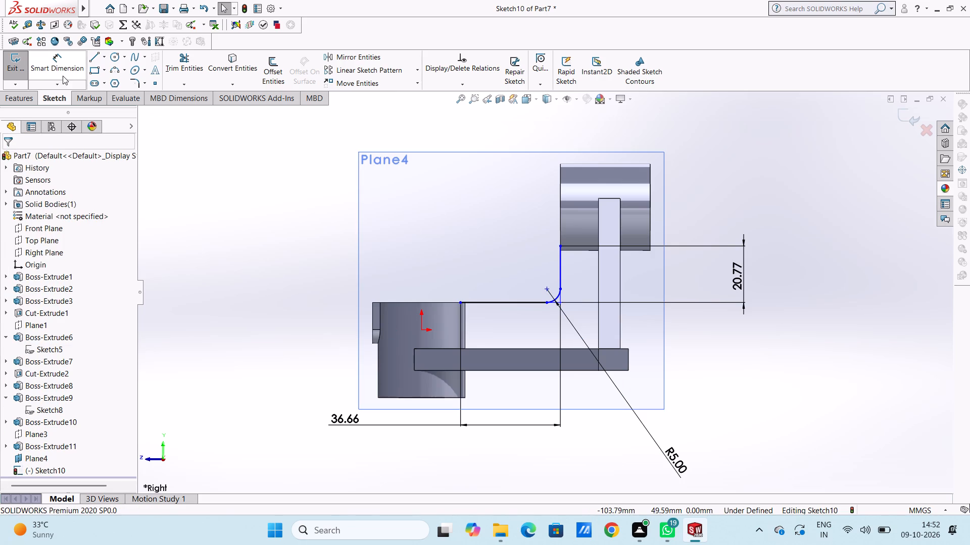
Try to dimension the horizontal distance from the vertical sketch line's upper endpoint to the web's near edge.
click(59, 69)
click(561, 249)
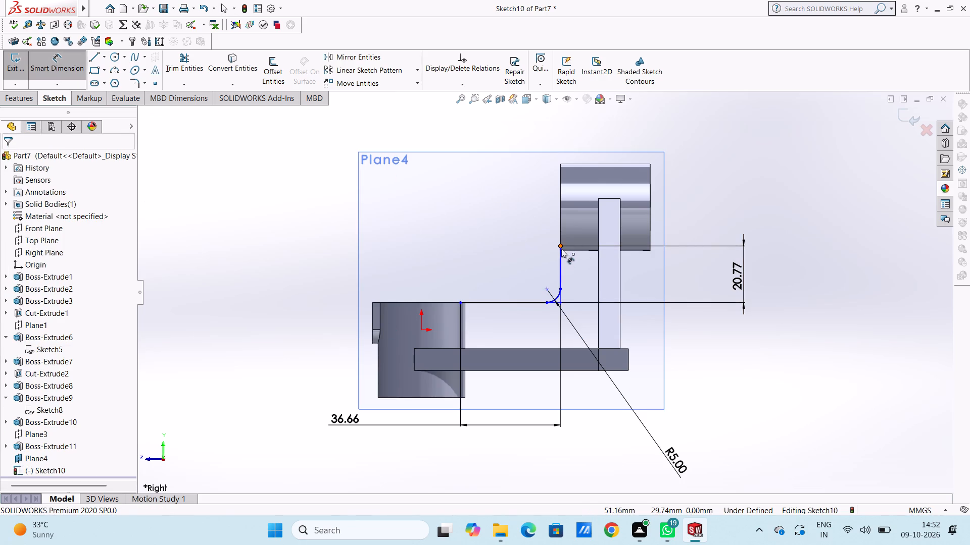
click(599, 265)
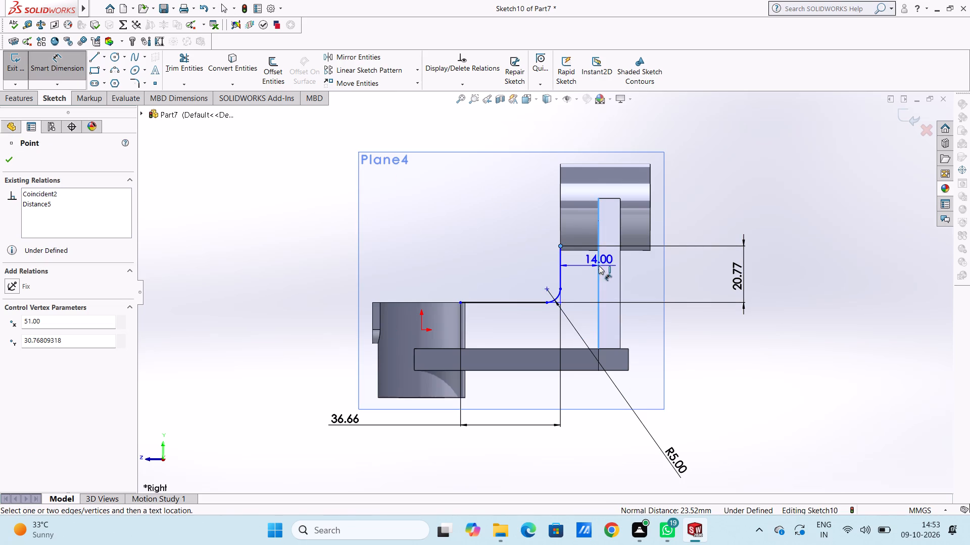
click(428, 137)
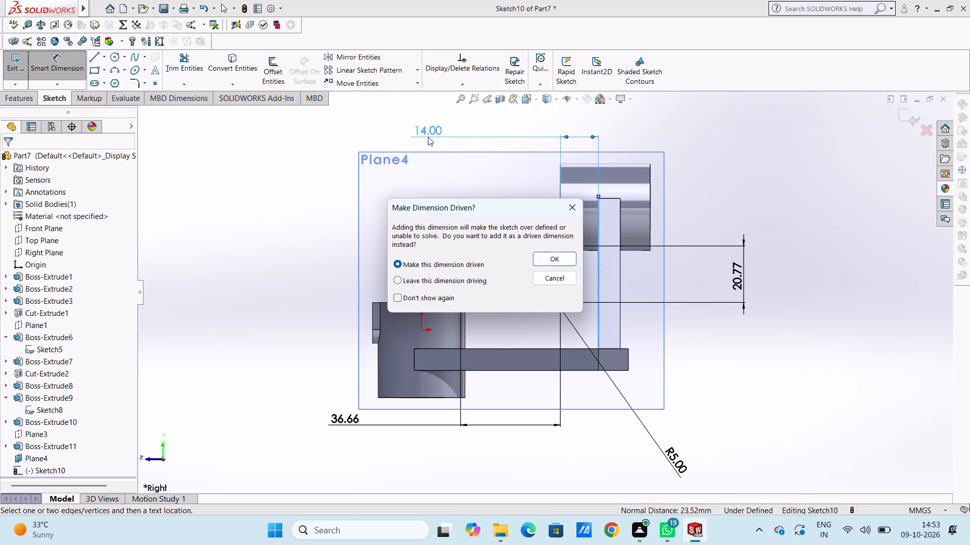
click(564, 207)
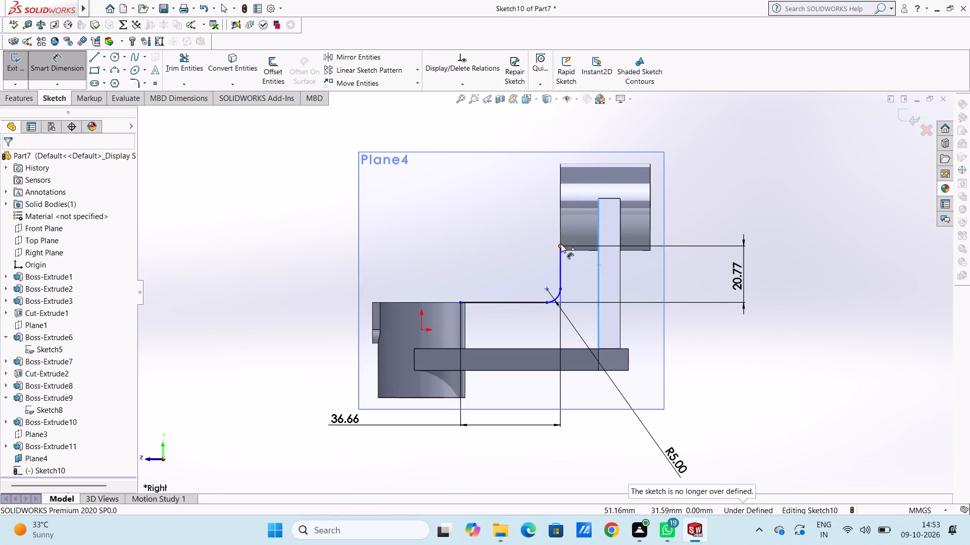
Dimension the height of the vertical sketch line's upper endpoint above the arm's top edge, keeping it as drawn.
click(561, 244)
click(566, 347)
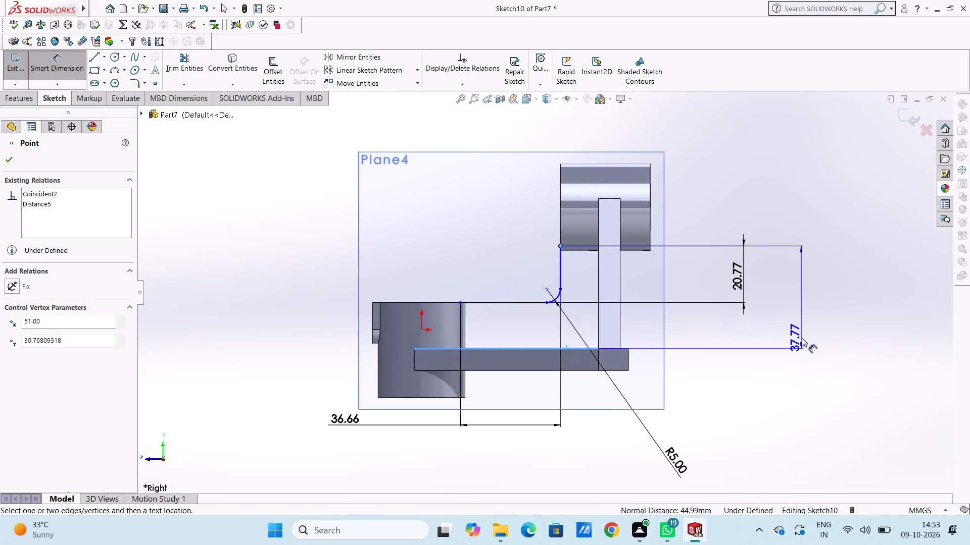
click(806, 341)
click(765, 322)
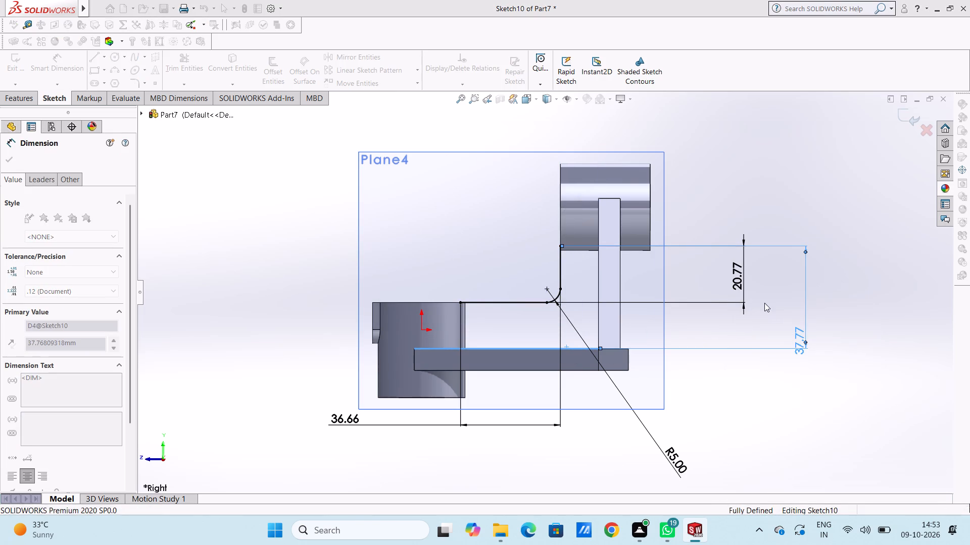
click(764, 303)
Create a 7 mm thick rib from the filleted sketch, centred on the profile and filling down to the arm and web.
middle_drag(245, 247, 282, 272)
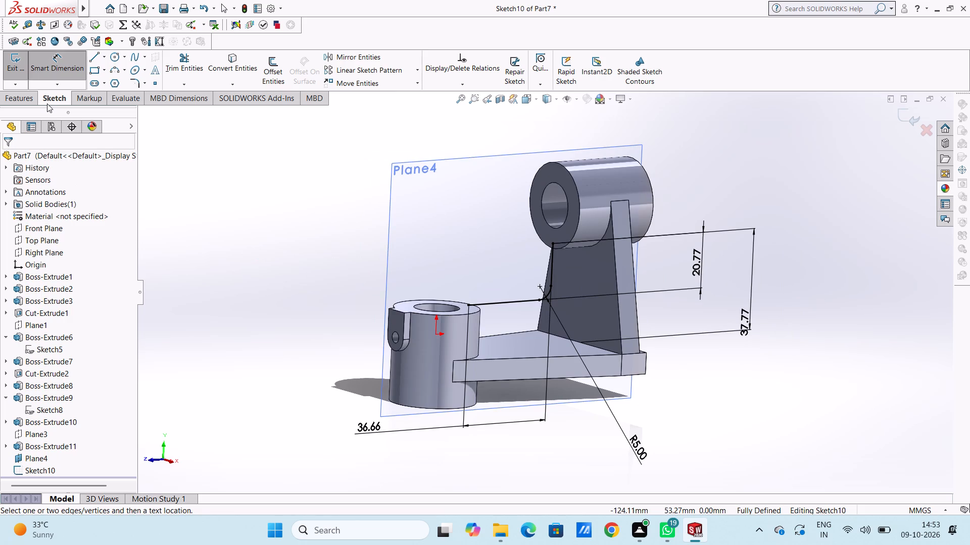
click(30, 99)
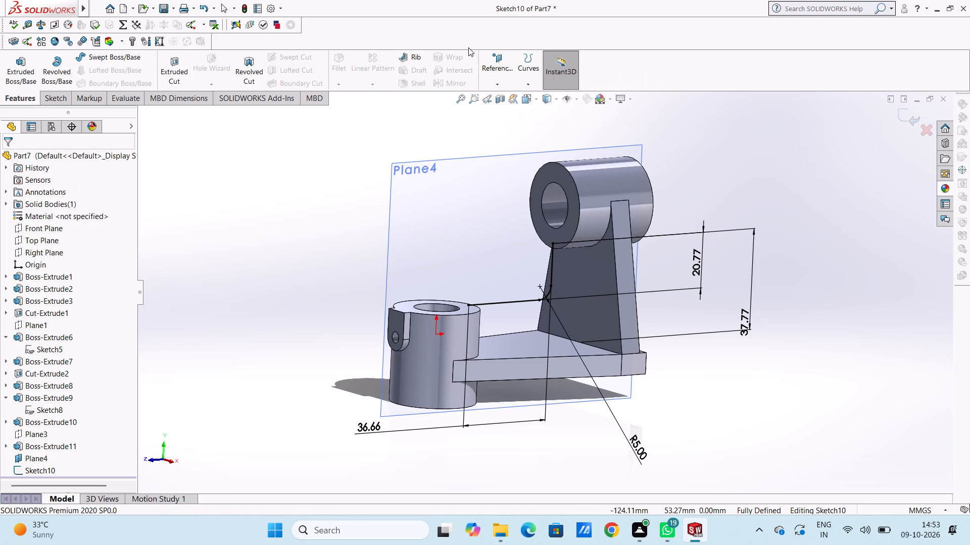
click(408, 58)
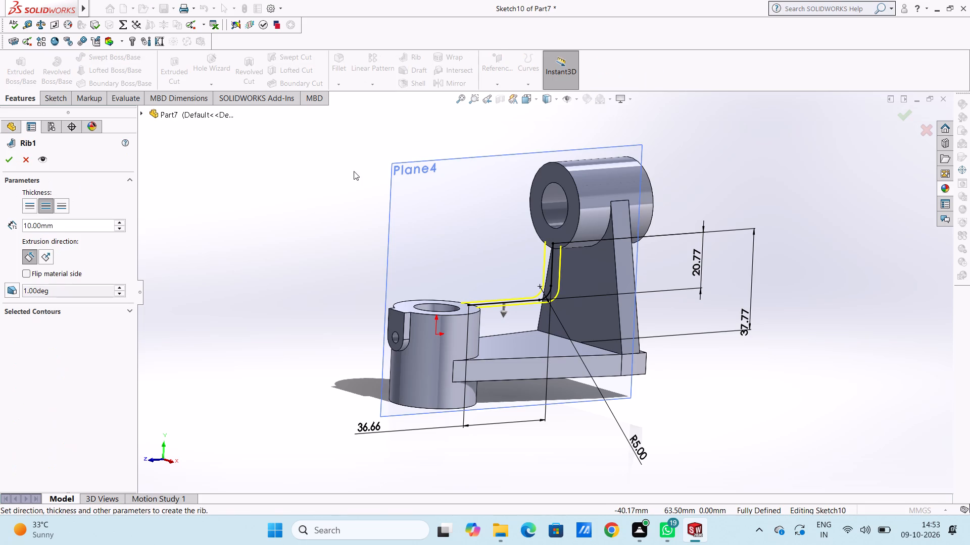
double_click(100, 222)
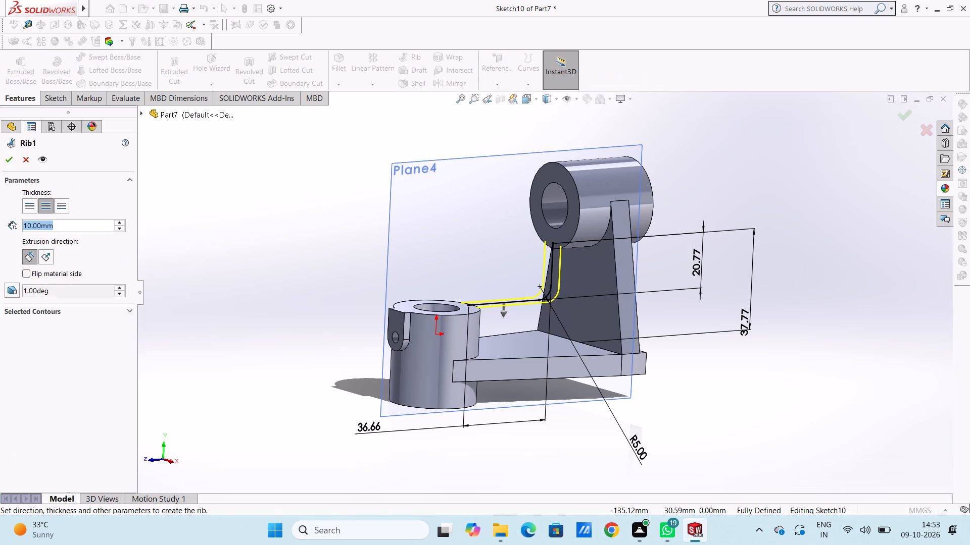
key(7)
key(Return)
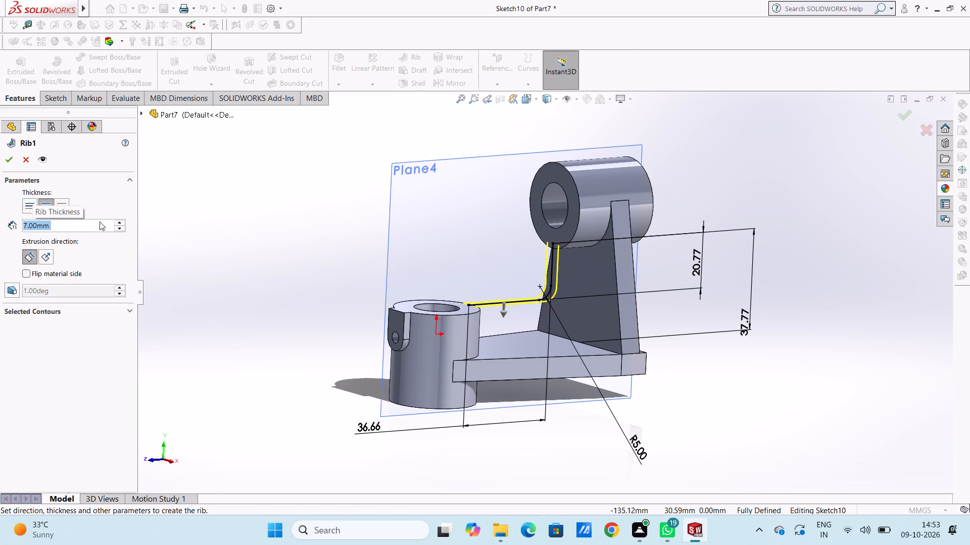
click(8, 160)
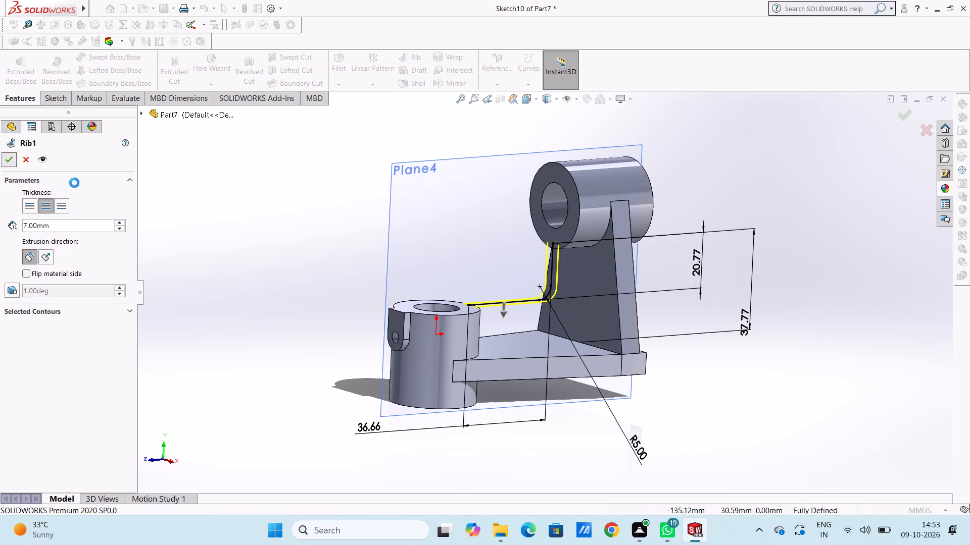
click(191, 195)
Hide the reference plane that carries the rib sketch.
middle_drag(229, 249, 258, 275)
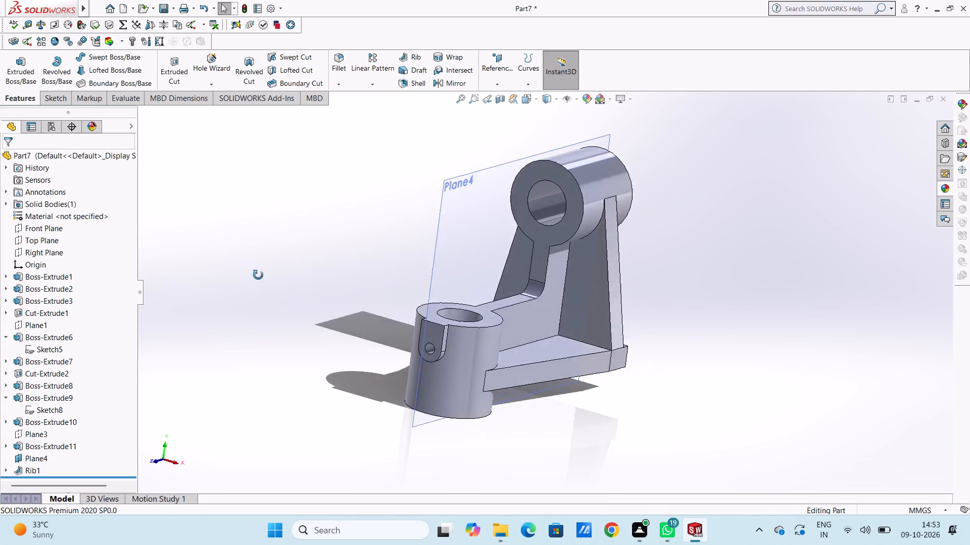
middle_drag(258, 275, 197, 252)
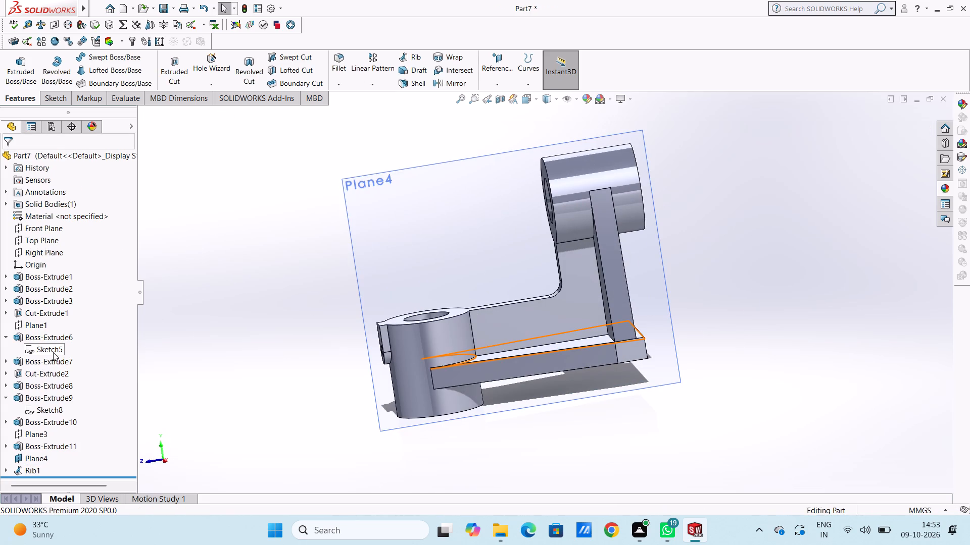
scroll(53, 352, down, 3)
scroll(46, 365, up, 4)
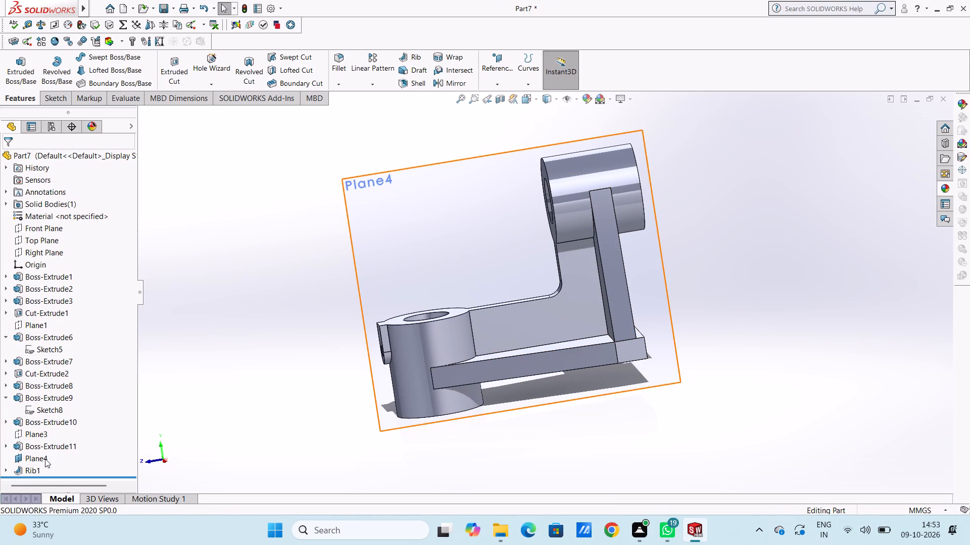
click(45, 459)
click(71, 444)
click(215, 394)
Examine the new rib and its junctions with the sleeves, arm and web from several angles.
middle_drag(281, 343, 333, 363)
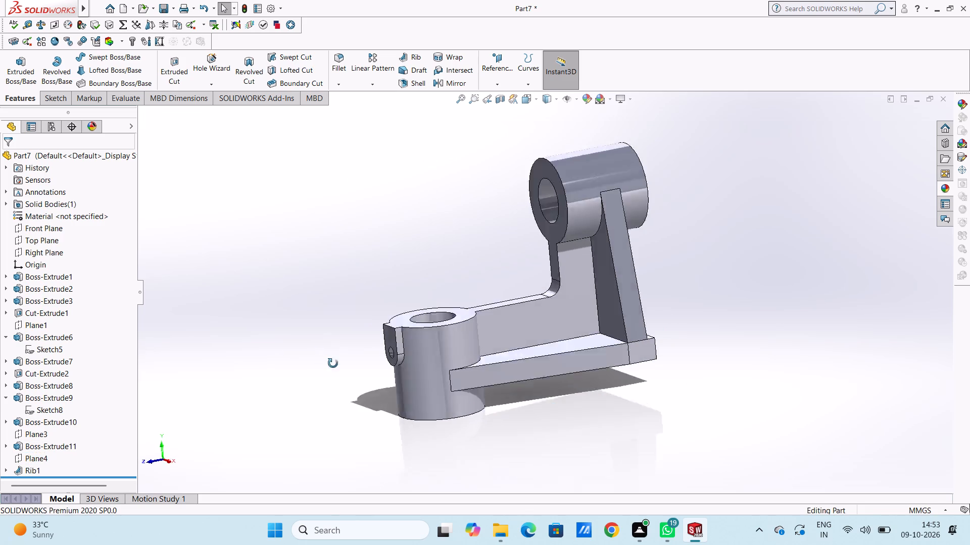
middle_drag(333, 363, 301, 418)
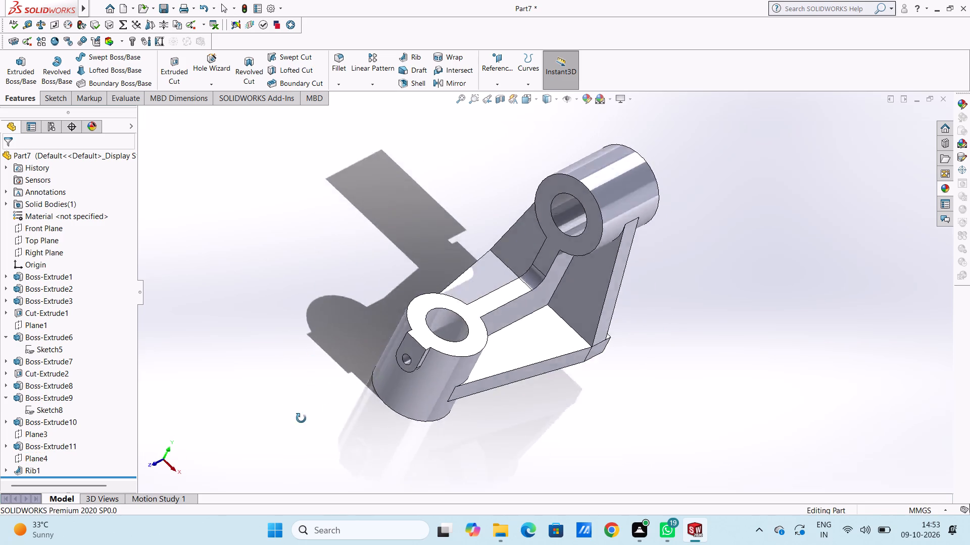
middle_drag(301, 418, 313, 416)
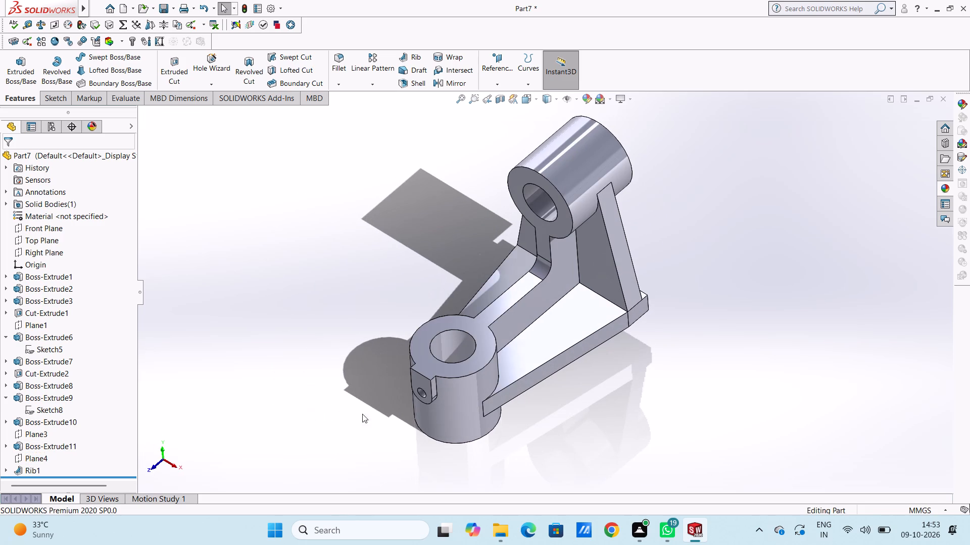
middle_drag(370, 422, 352, 316)
scroll(400, 312, down, 1)
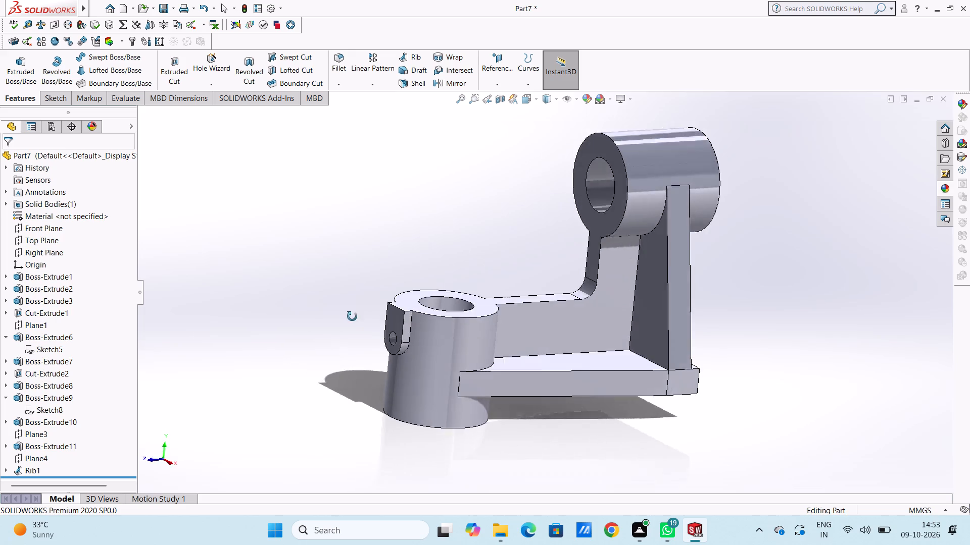
middle_drag(352, 316, 354, 327)
scroll(593, 328, down, 2)
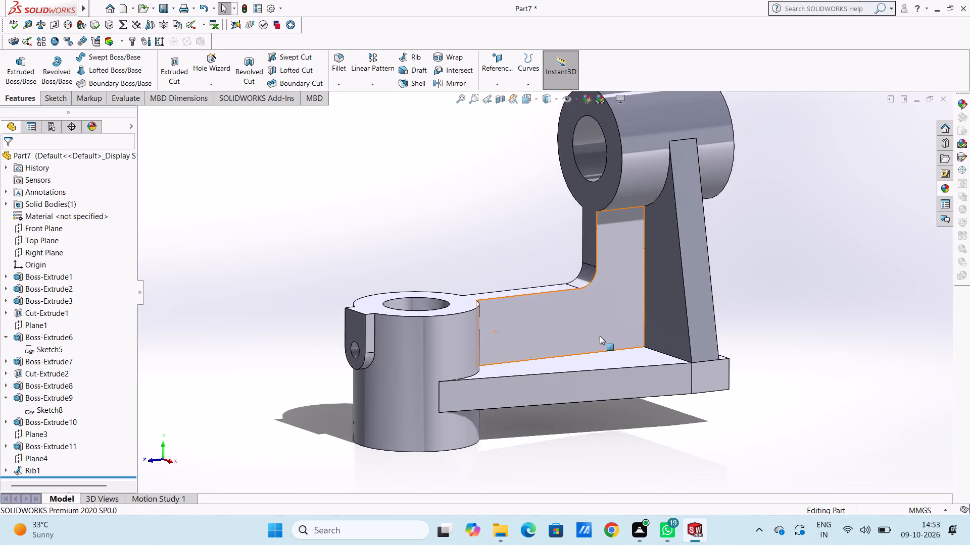
scroll(600, 336, down, 2)
scroll(600, 336, up, 3)
middle_drag(719, 318, 731, 323)
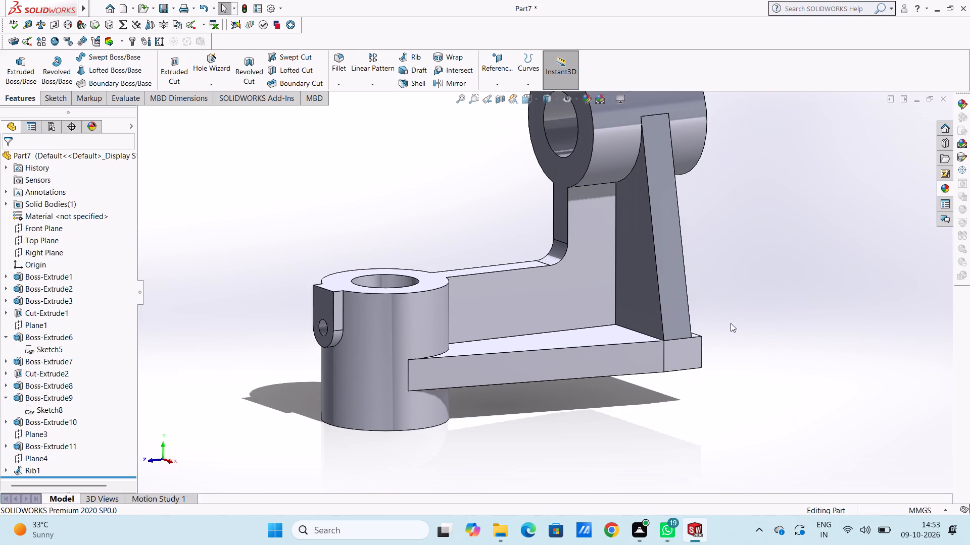
middle_drag(731, 323, 747, 335)
Fillet the rib's three base edges on the arm with a 3 mm radius: one each side of the web and the outer one.
click(341, 65)
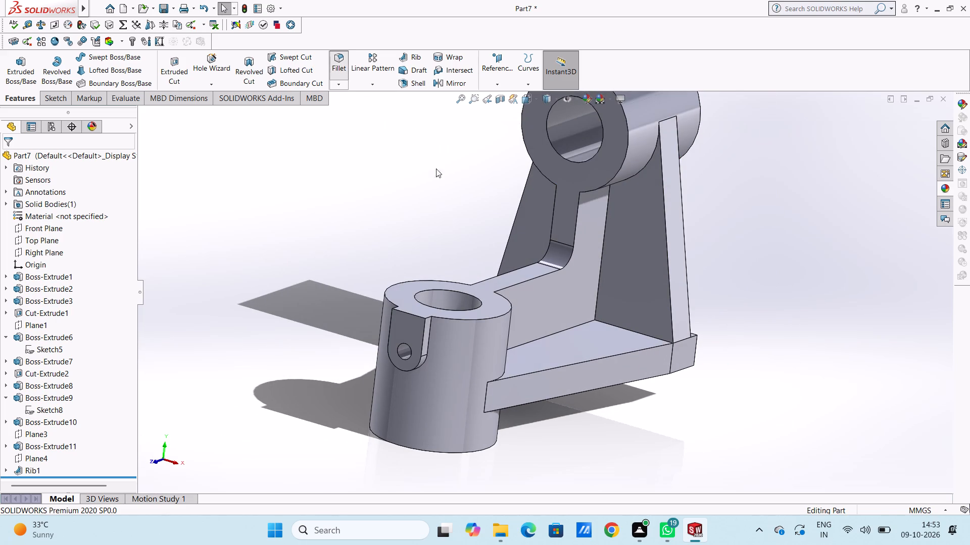
click(644, 336)
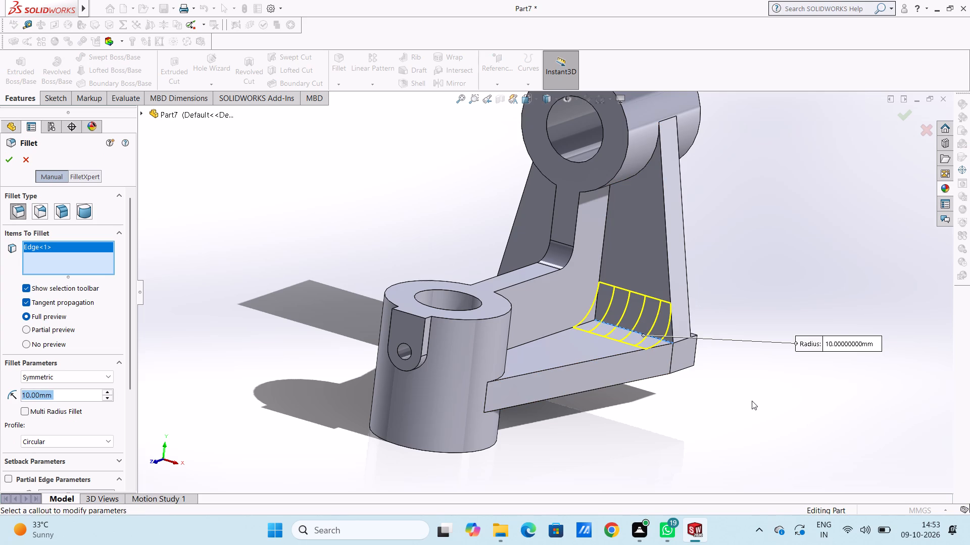
key(3)
key(Return)
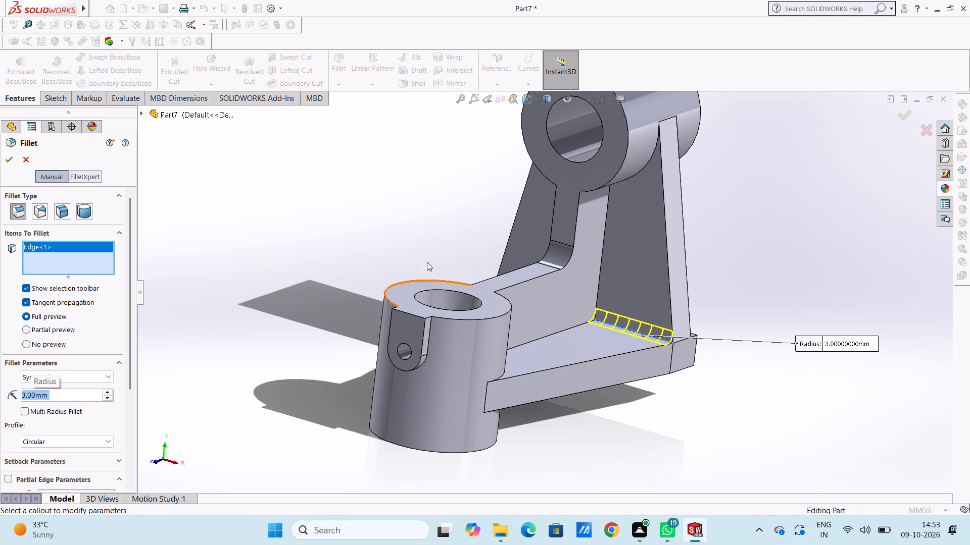
middle_drag(356, 217, 400, 244)
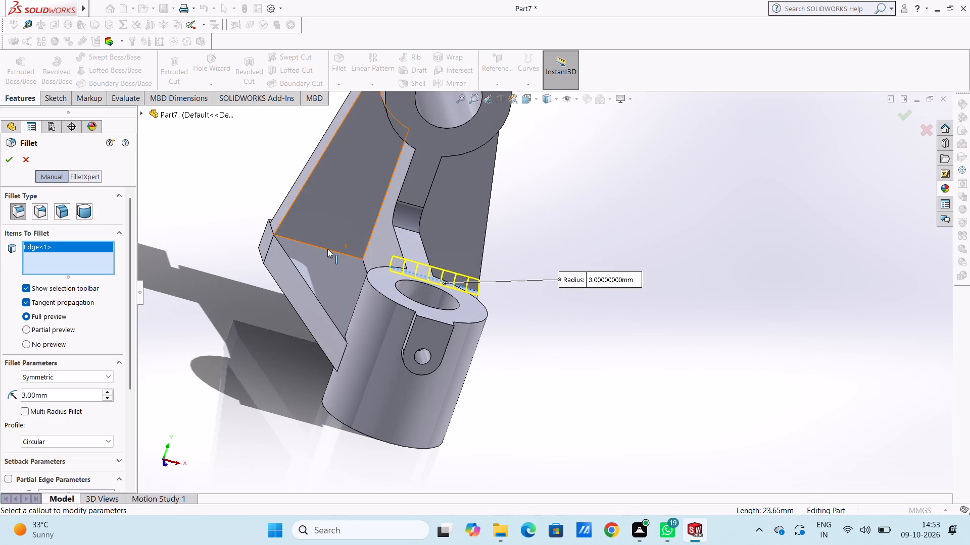
click(328, 248)
middle_drag(271, 364, 228, 299)
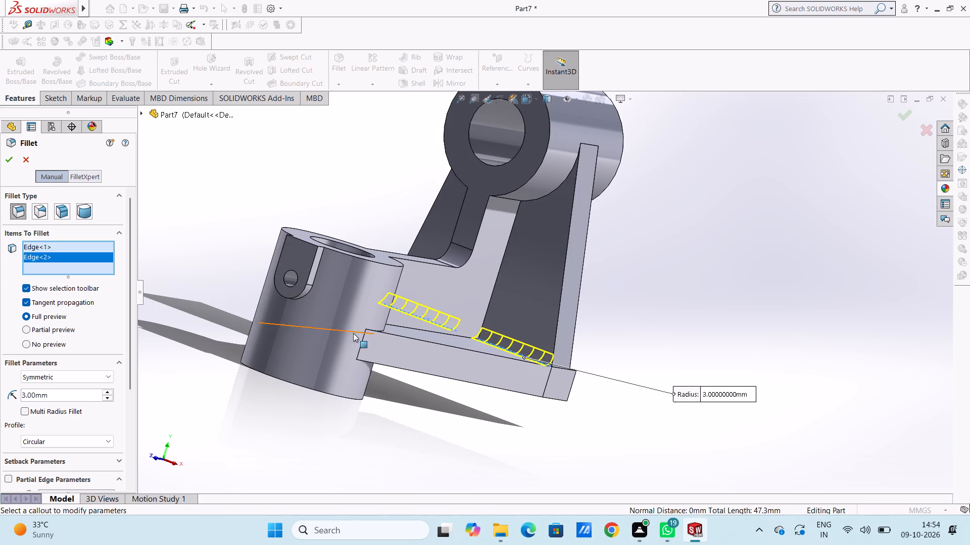
middle_drag(717, 311, 616, 335)
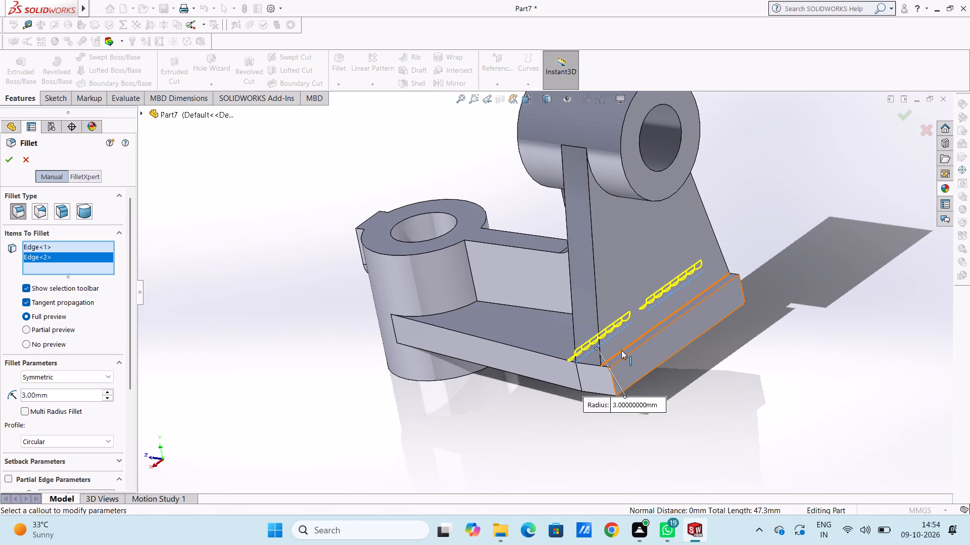
click(621, 350)
middle_drag(508, 405, 571, 351)
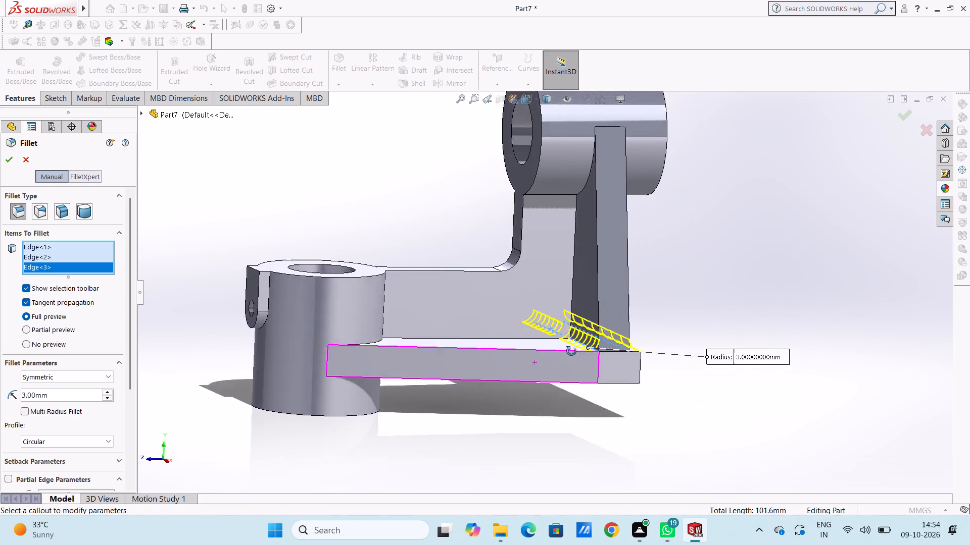
middle_drag(571, 351, 579, 393)
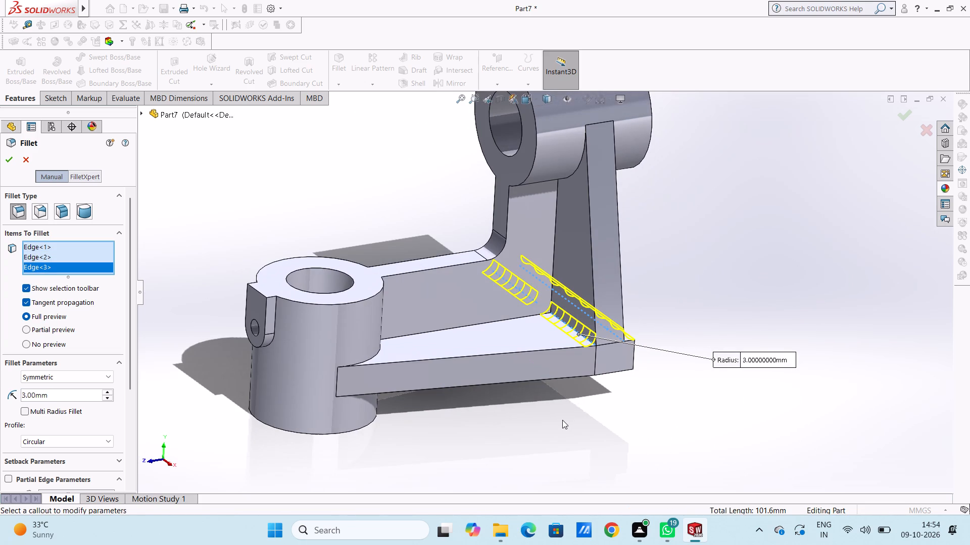
scroll(562, 420, up, 2)
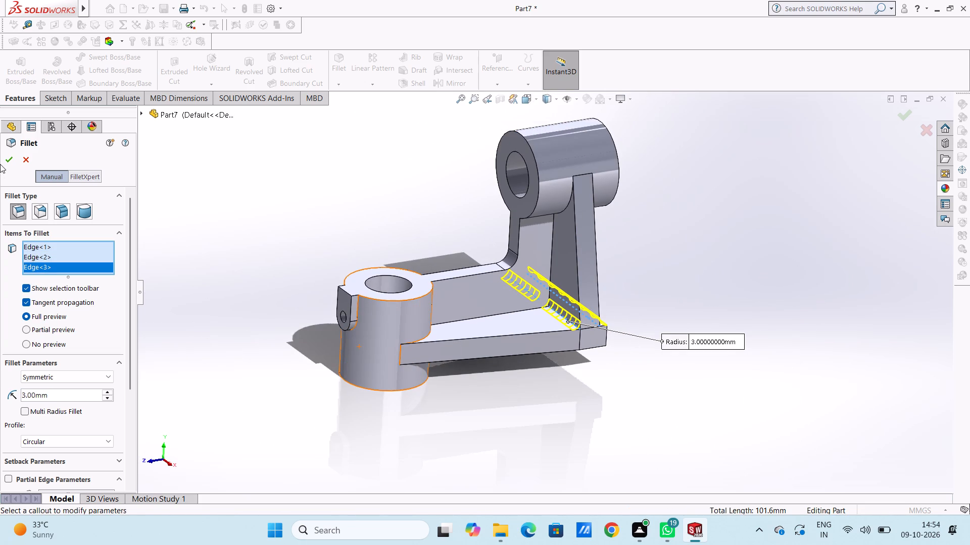
click(4, 160)
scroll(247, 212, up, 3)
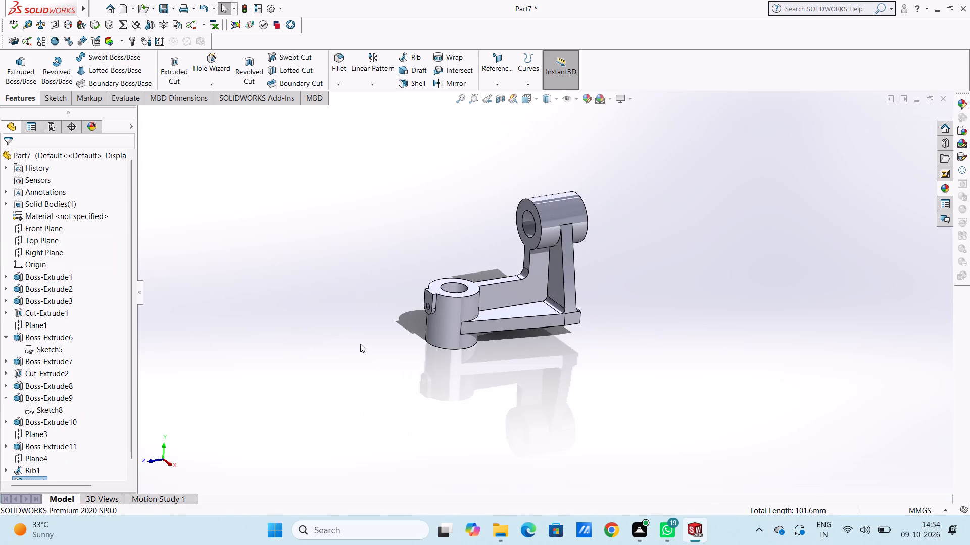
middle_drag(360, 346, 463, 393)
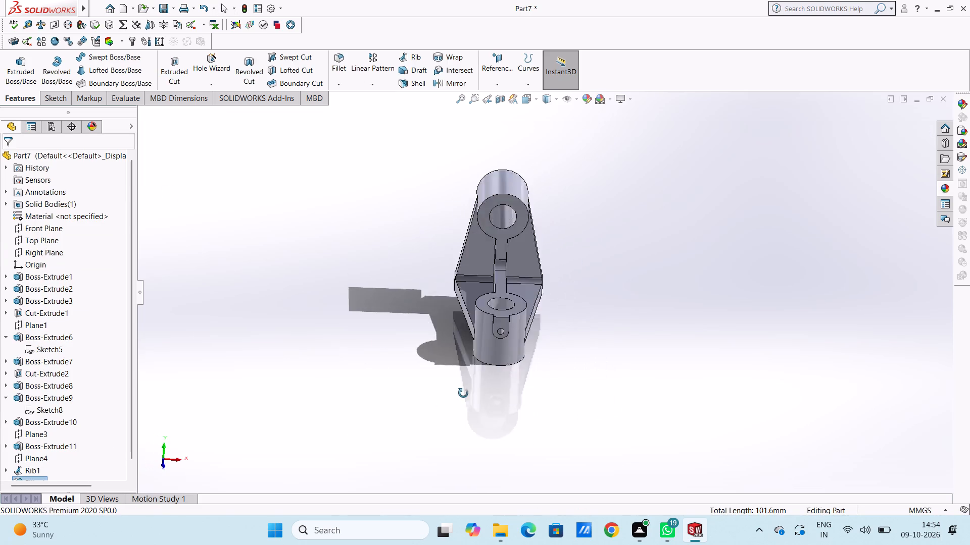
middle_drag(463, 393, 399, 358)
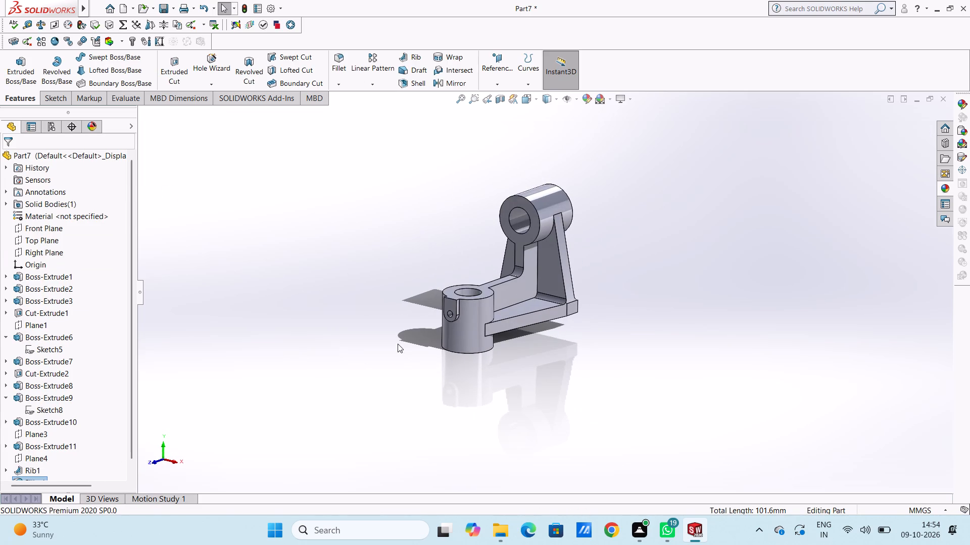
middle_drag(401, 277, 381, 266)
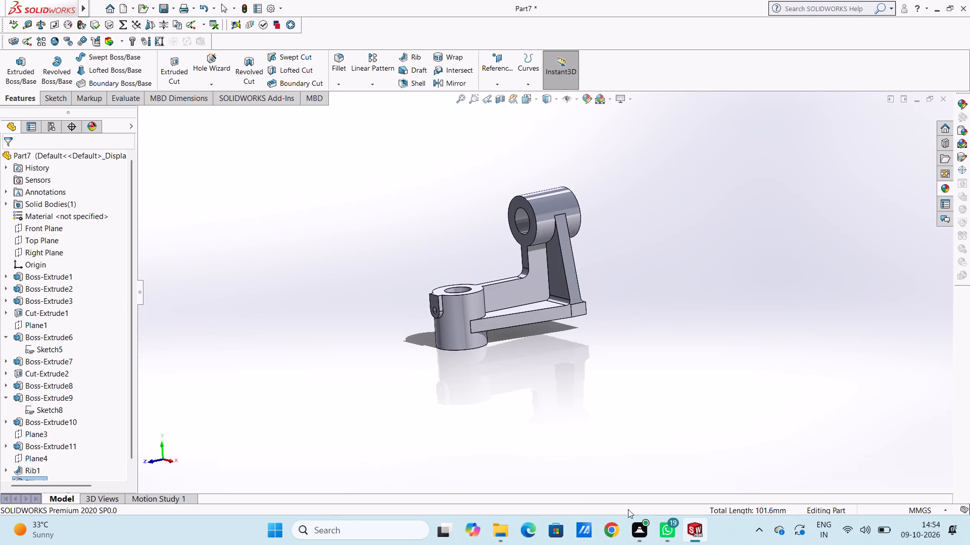
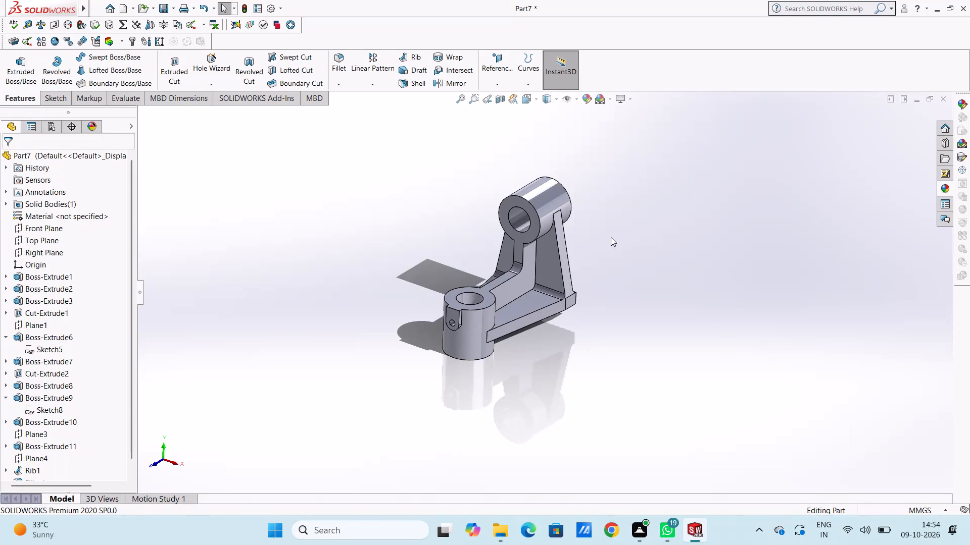
Sketch an 8 mm deep corner rectangle on the arm's underside, spanning its full width from the corners where the taper ends.
middle_drag(611, 238, 618, 242)
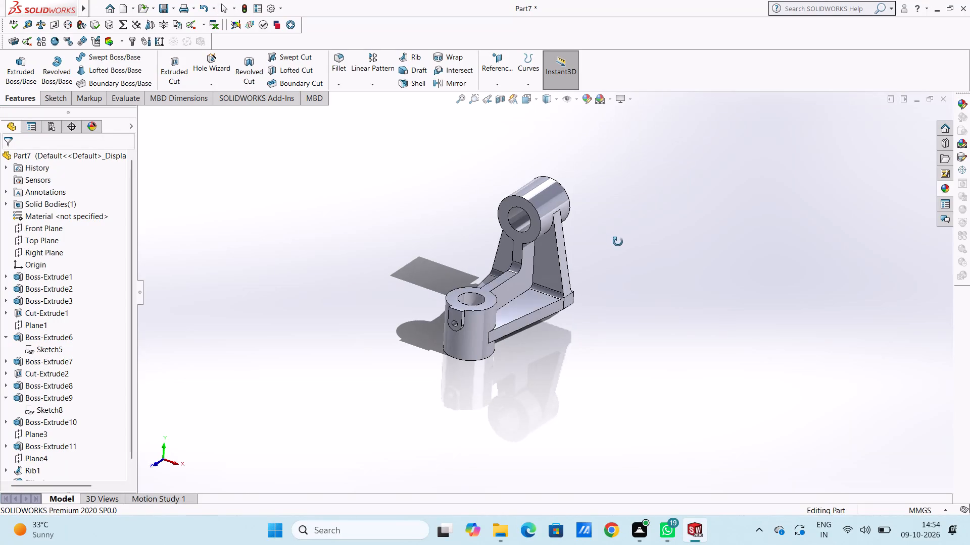
middle_drag(618, 242, 795, 322)
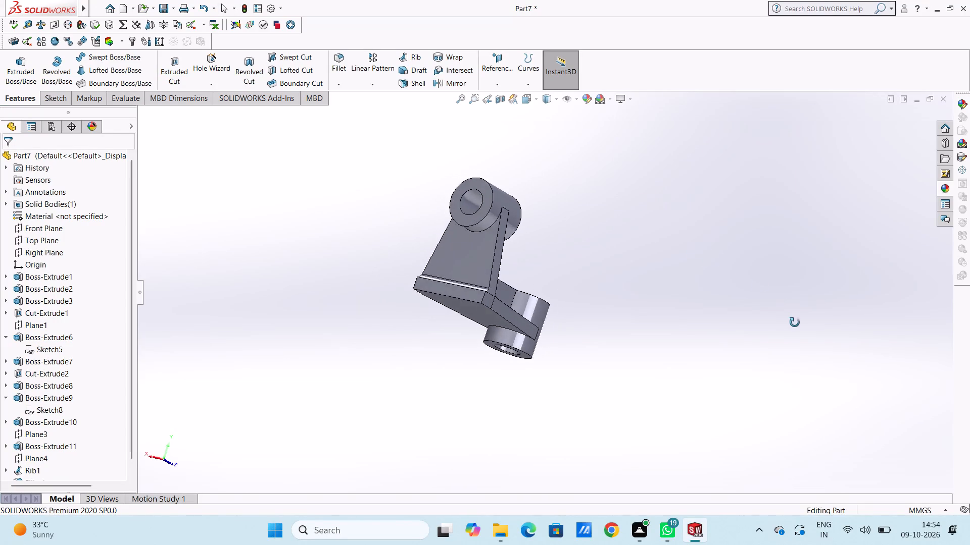
middle_drag(795, 322, 560, 364)
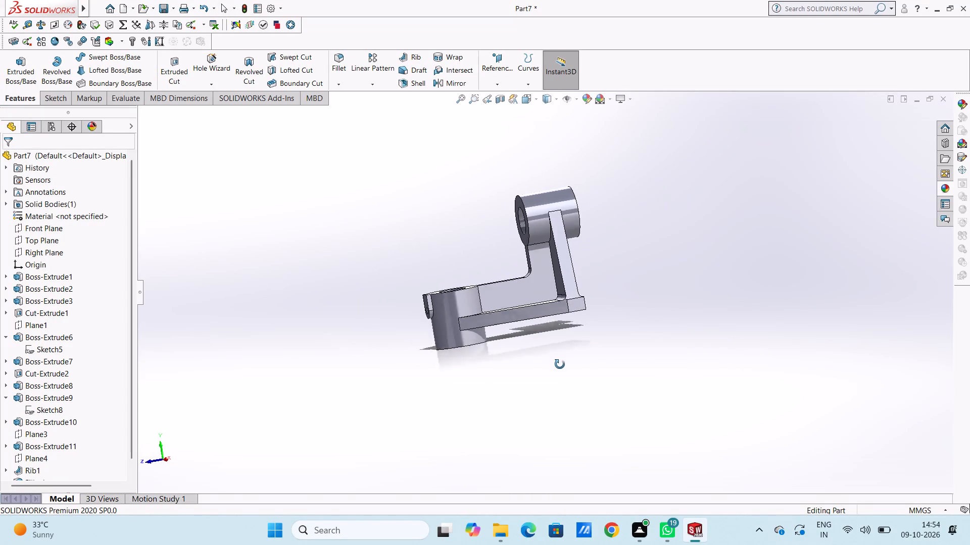
middle_drag(560, 364, 560, 365)
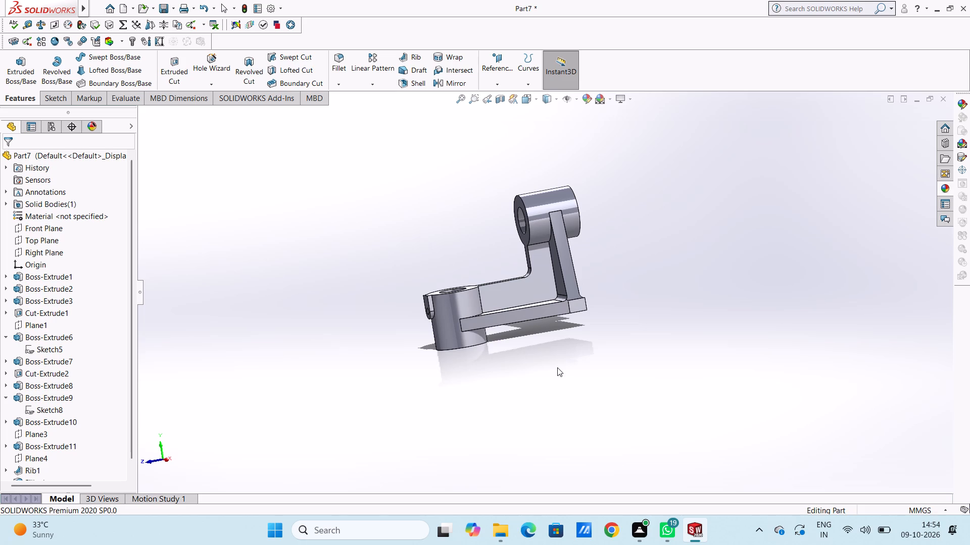
middle_drag(557, 368, 601, 285)
middle_drag(625, 367, 619, 367)
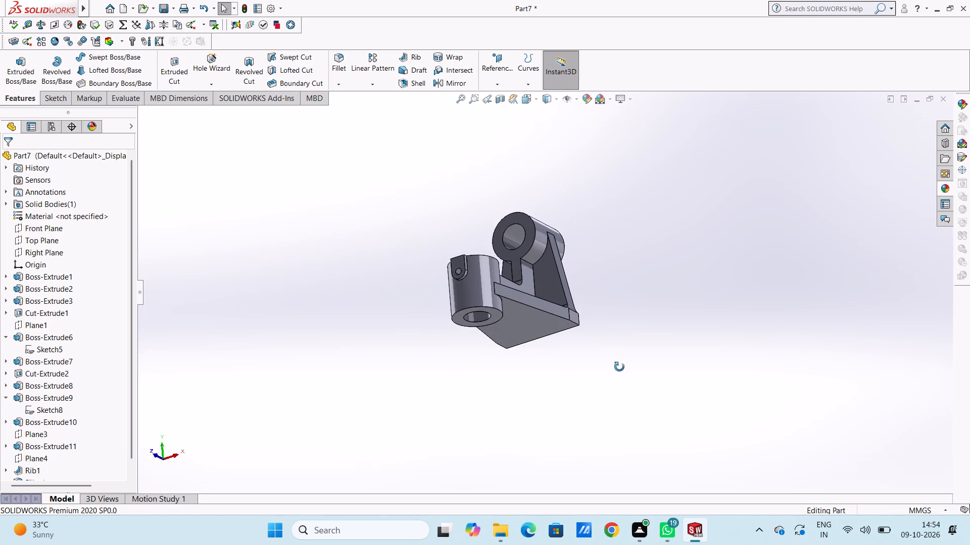
middle_drag(619, 367, 612, 360)
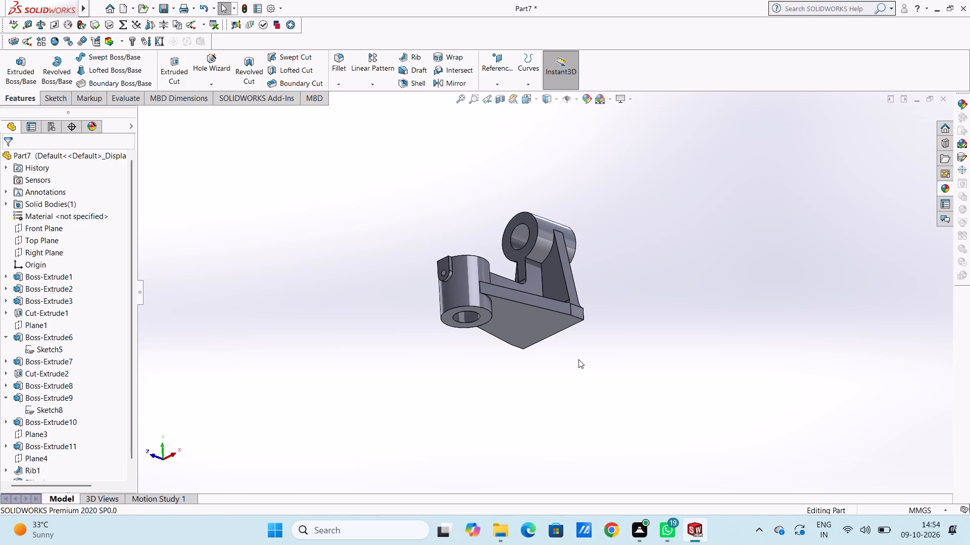
key(ctrl+6)
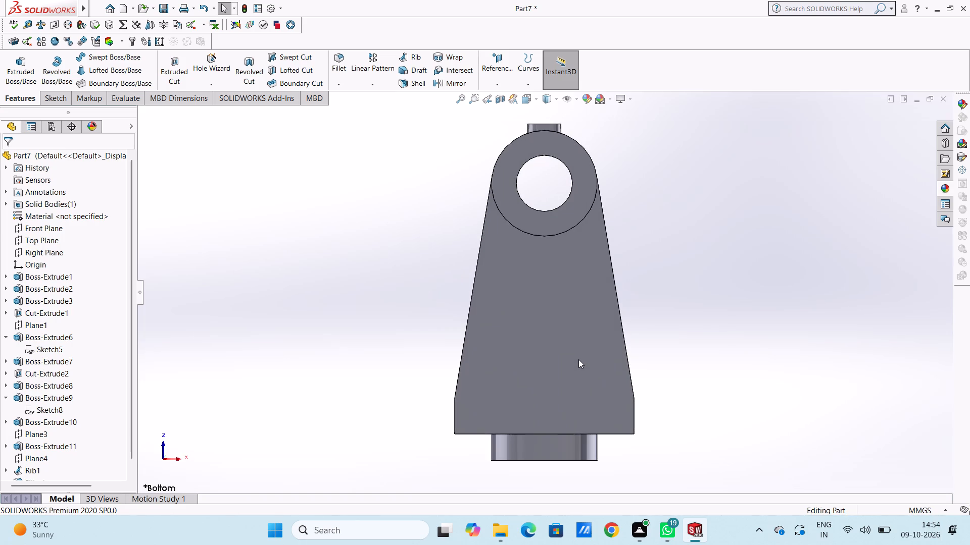
click(560, 370)
click(608, 345)
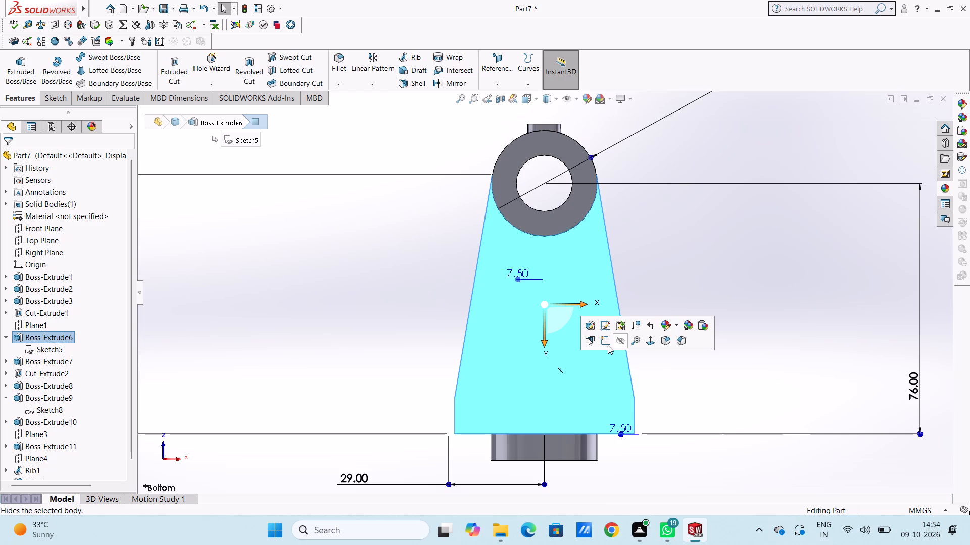
click(383, 333)
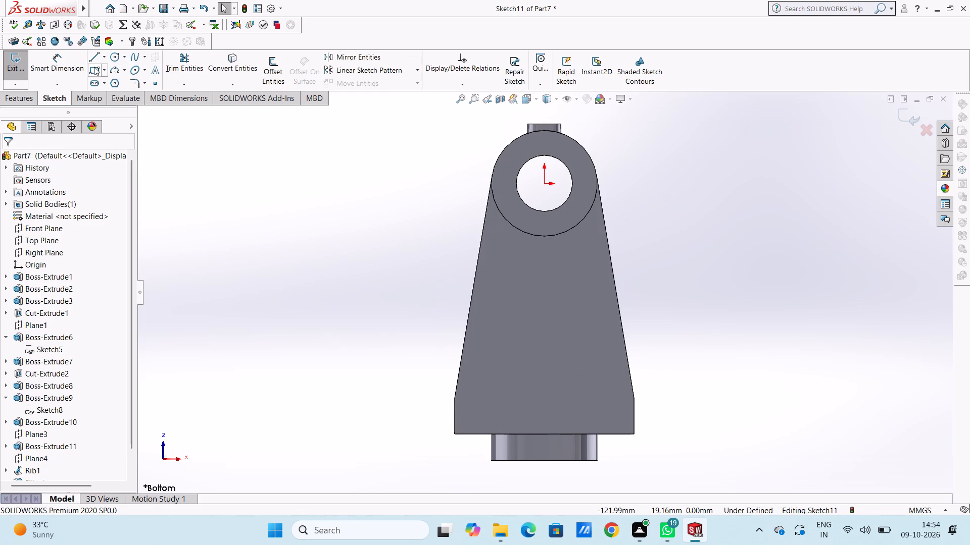
click(94, 67)
click(453, 399)
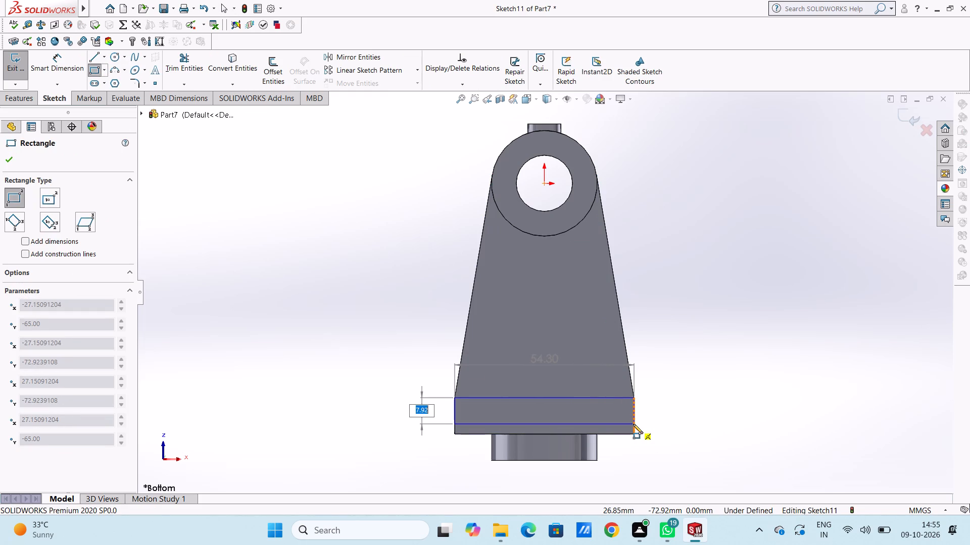
key(8)
key(Return)
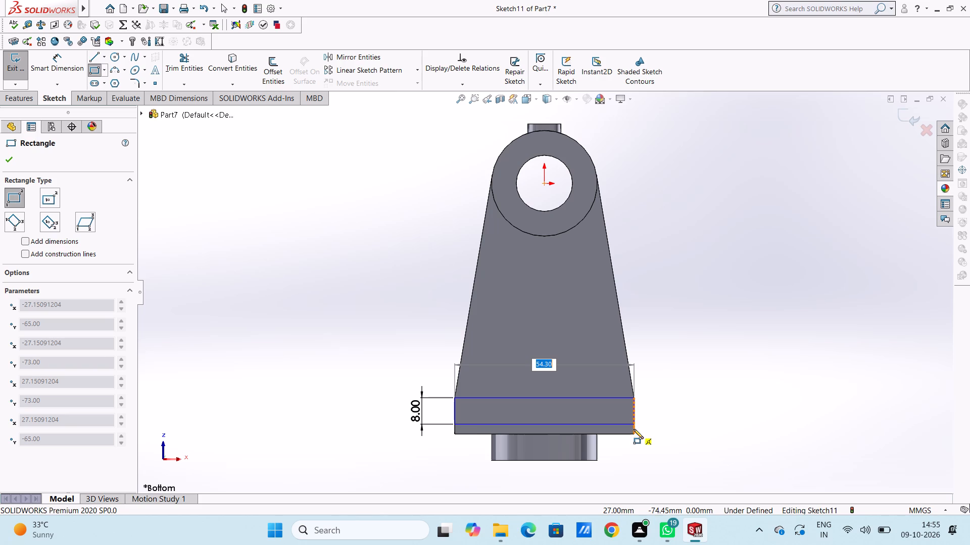
click(634, 427)
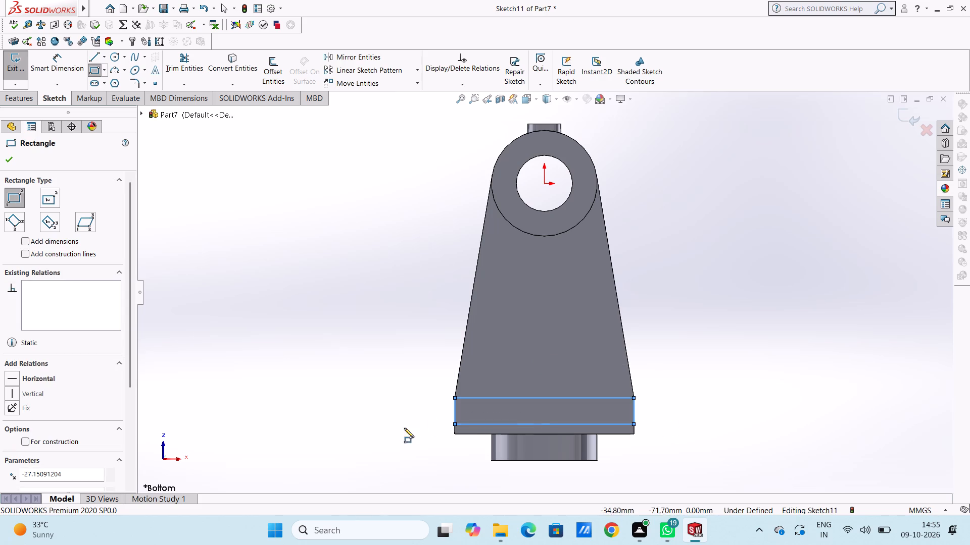
click(8, 159)
click(265, 203)
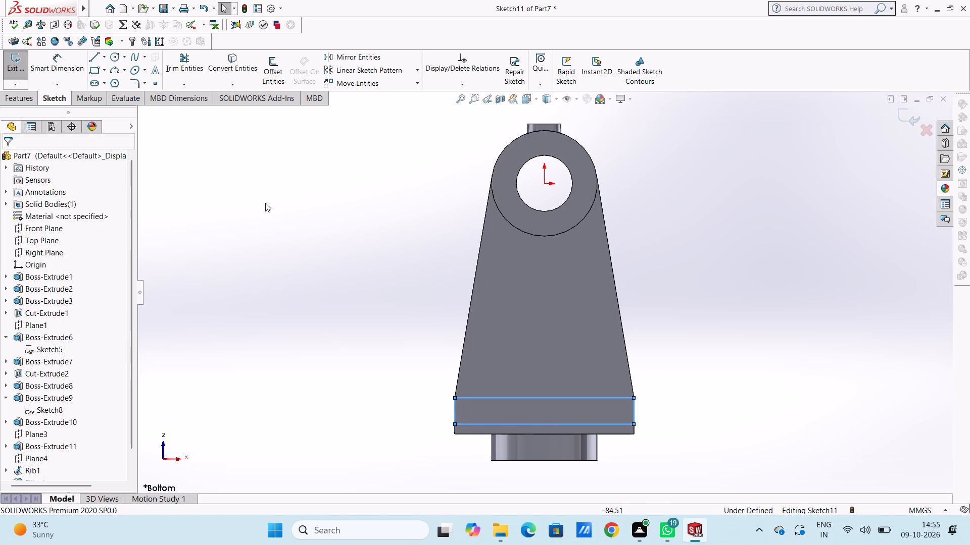
Dimension the rectangle's short side at 8 mm.
click(67, 70)
click(457, 413)
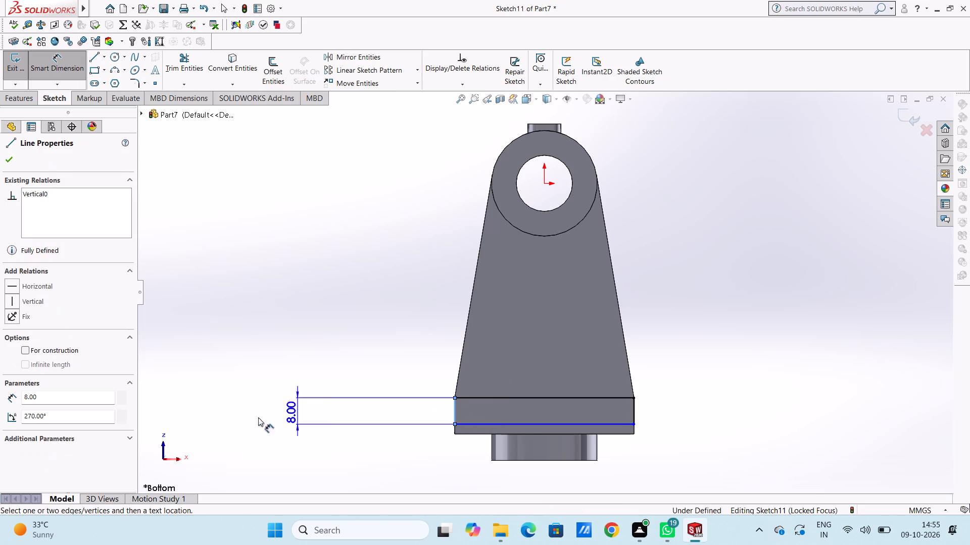
click(241, 446)
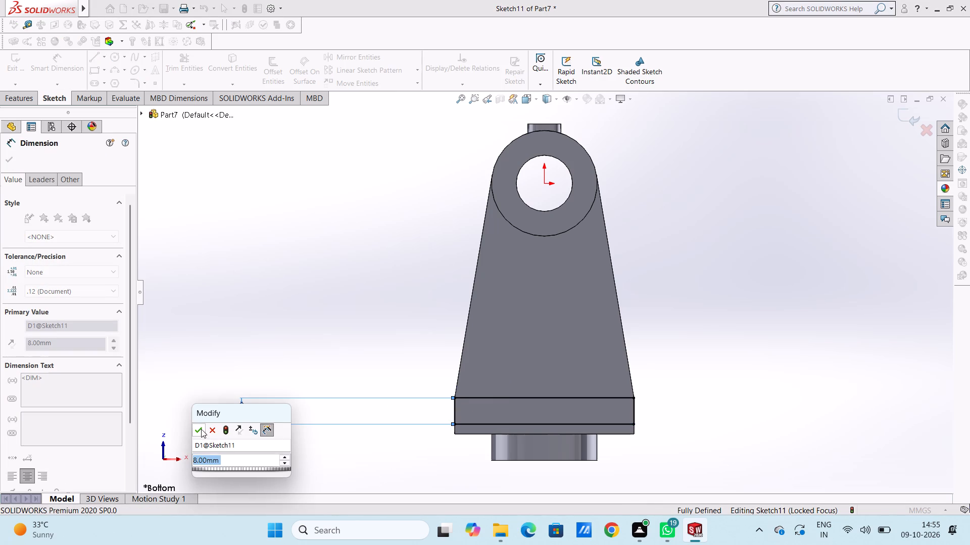
click(201, 429)
click(226, 361)
Extrude the rectangle 55 mm blind downward from the arm's underside as a plate merged with the body.
middle_drag(402, 283, 413, 310)
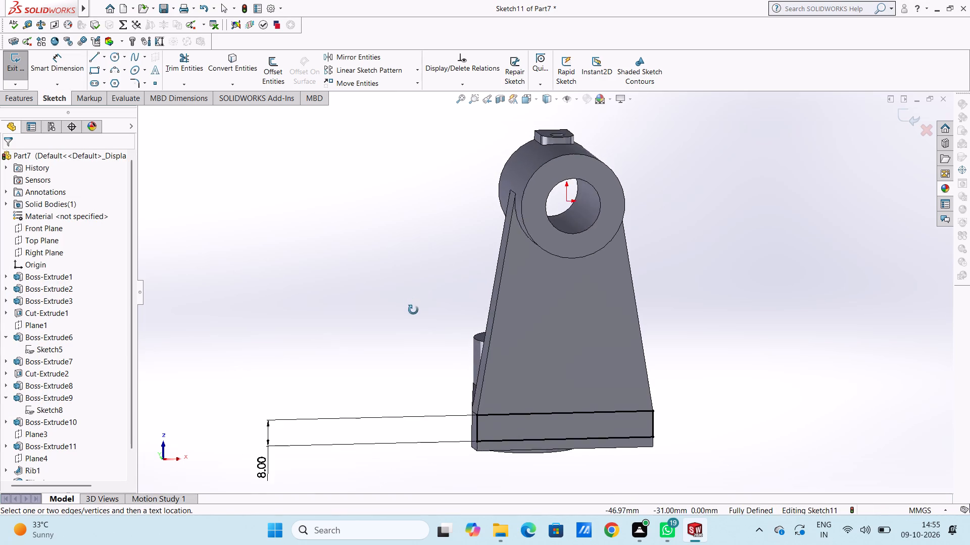
middle_drag(413, 310, 381, 390)
scroll(380, 388, up, 3)
middle_drag(398, 318, 382, 451)
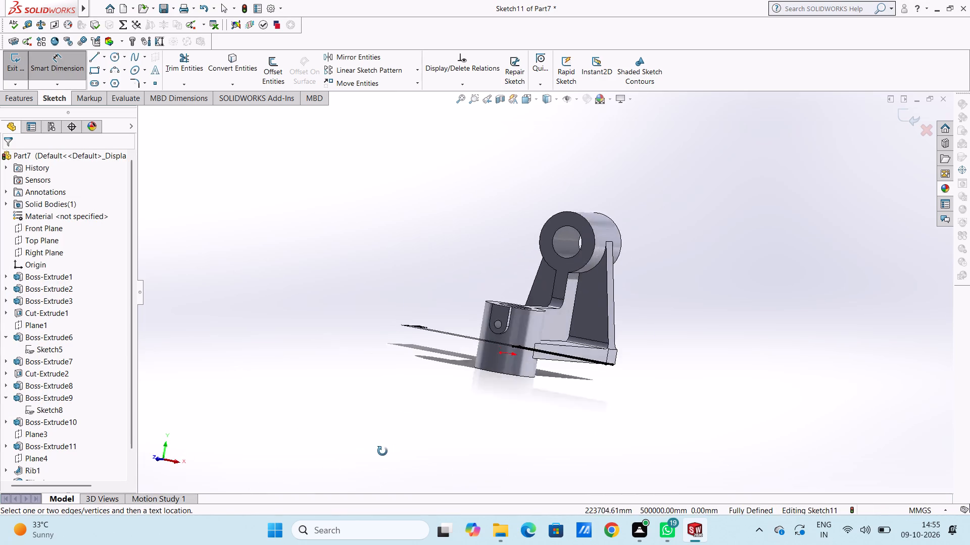
middle_drag(382, 451, 393, 285)
middle_drag(457, 378, 504, 282)
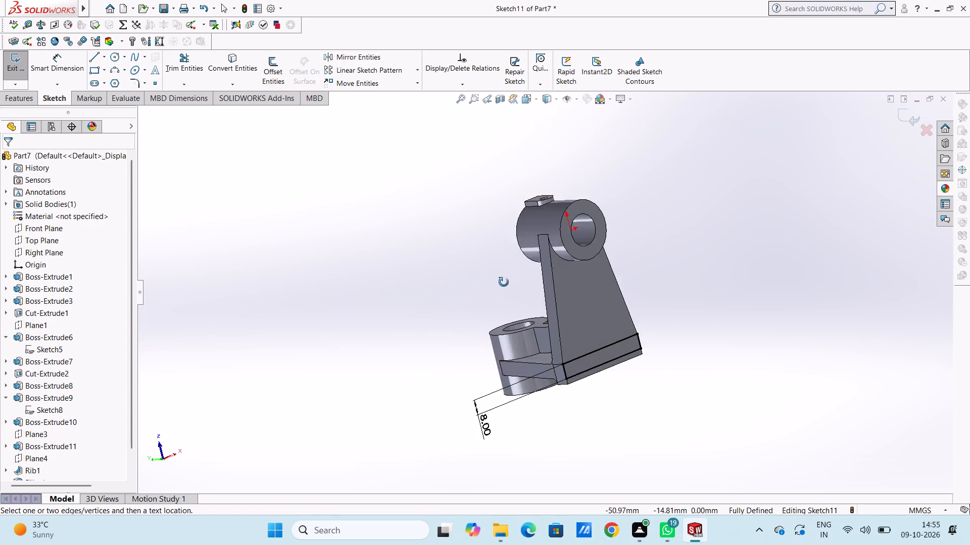
middle_drag(504, 282, 431, 424)
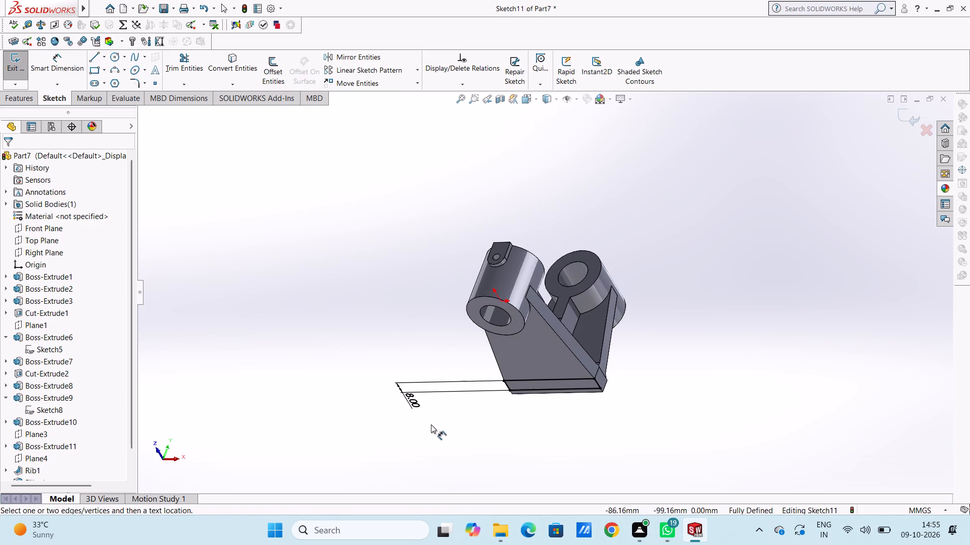
click(69, 64)
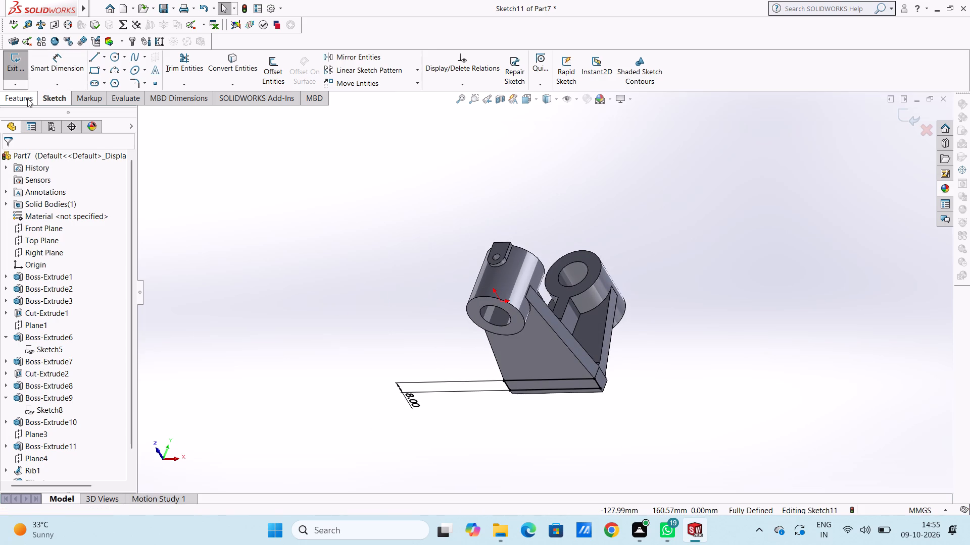
click(27, 98)
click(20, 75)
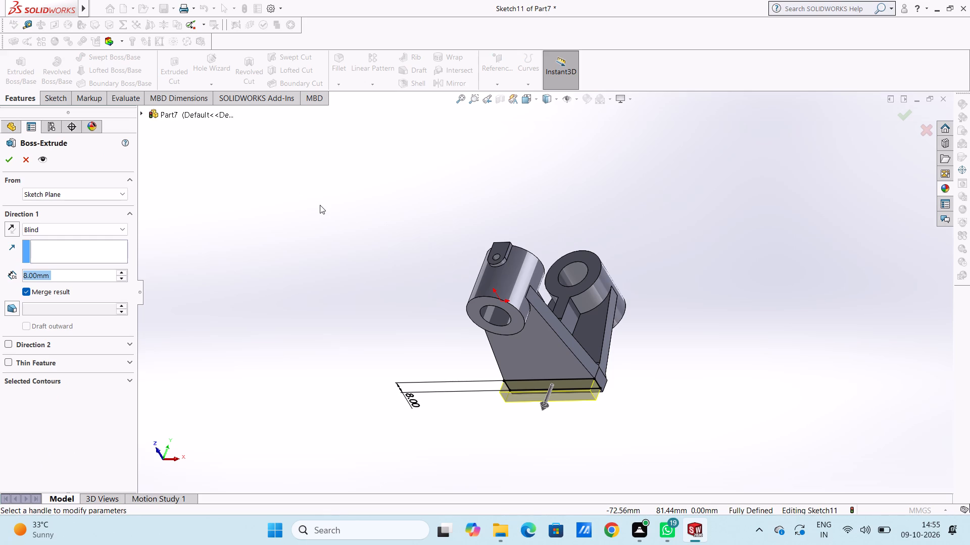
text(55)
key(Return)
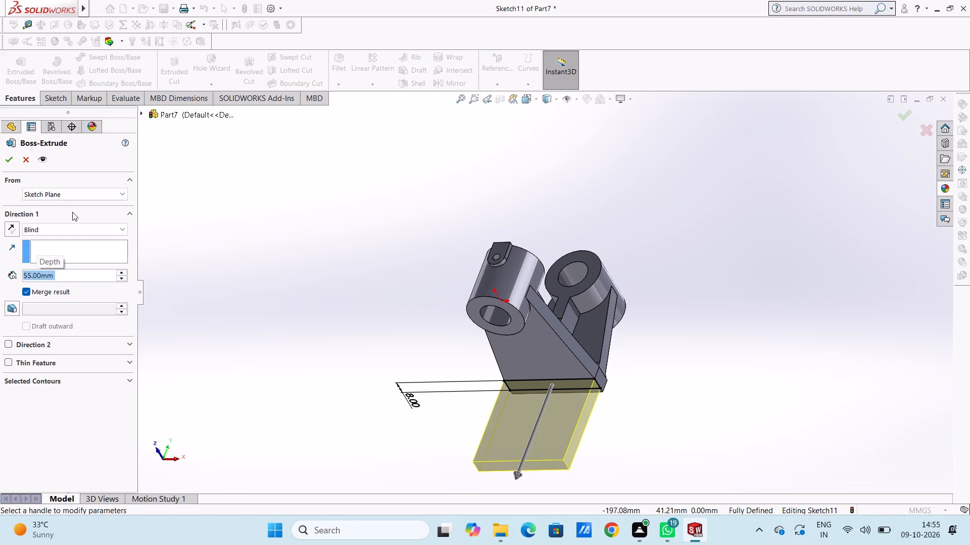
click(14, 162)
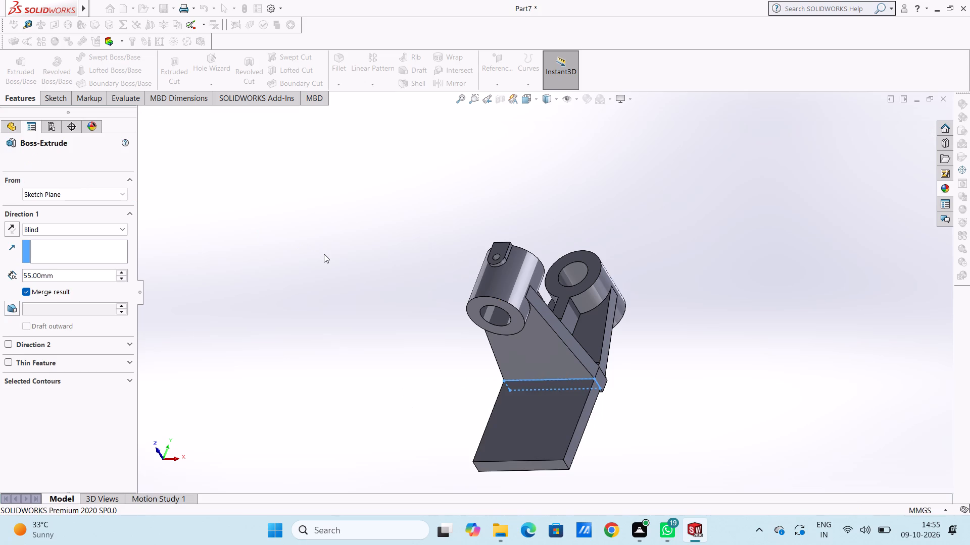
click(324, 254)
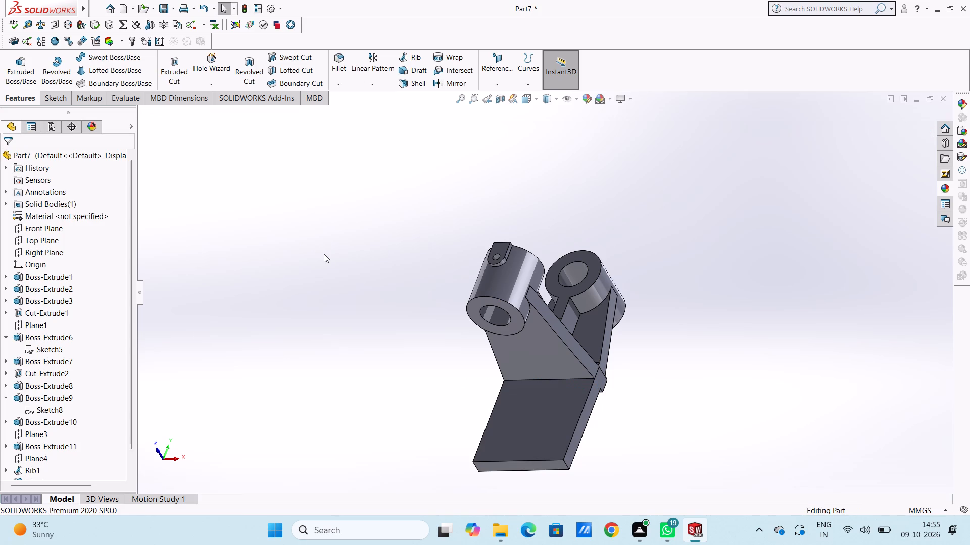
Fillet the inner edge where the new plate meets the arm's underside with a 3 mm radius.
middle_drag(330, 257, 324, 333)
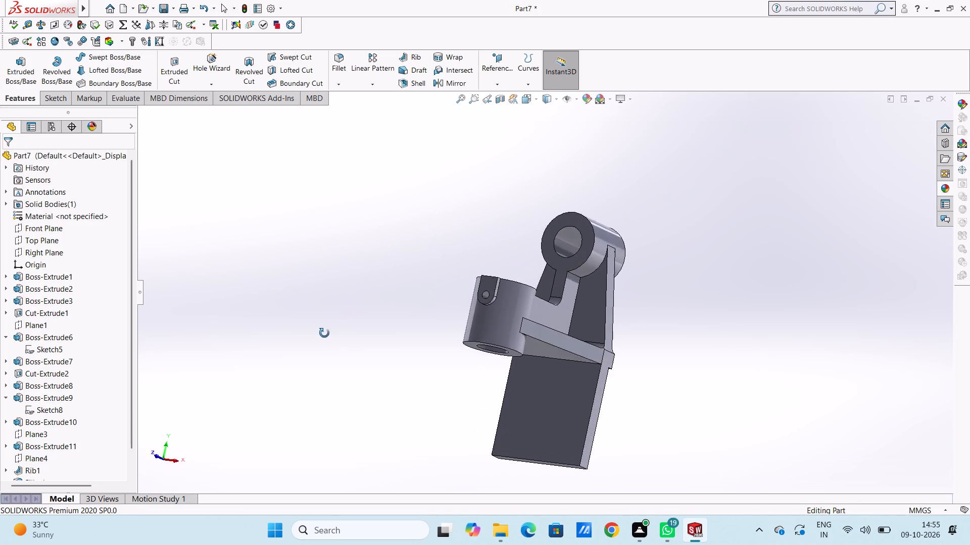
middle_drag(324, 333, 297, 319)
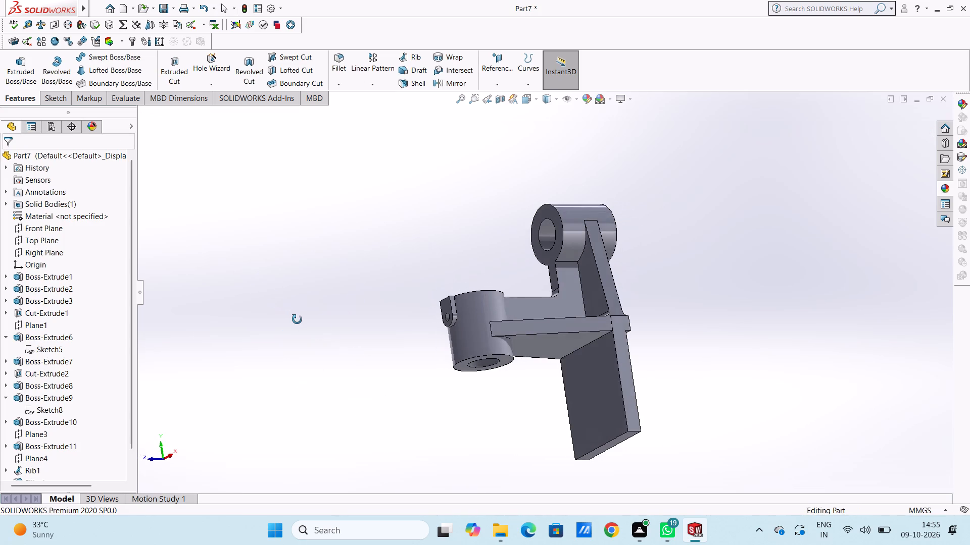
middle_drag(297, 319, 305, 324)
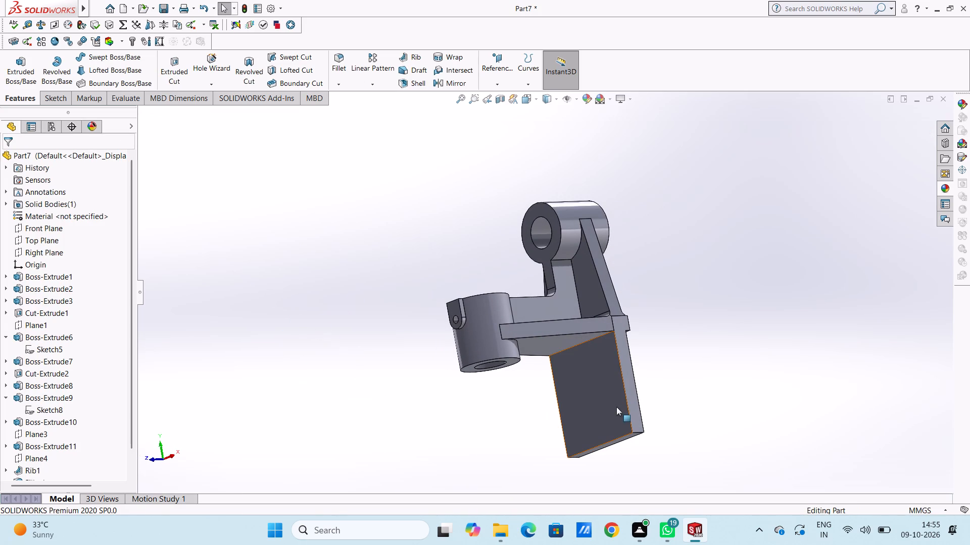
scroll(618, 406, down, 5)
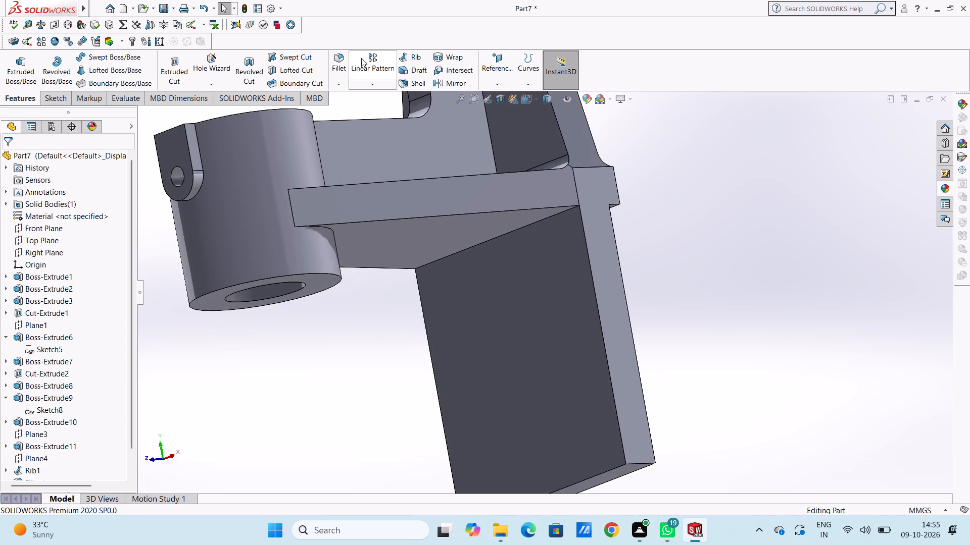
click(335, 53)
click(547, 220)
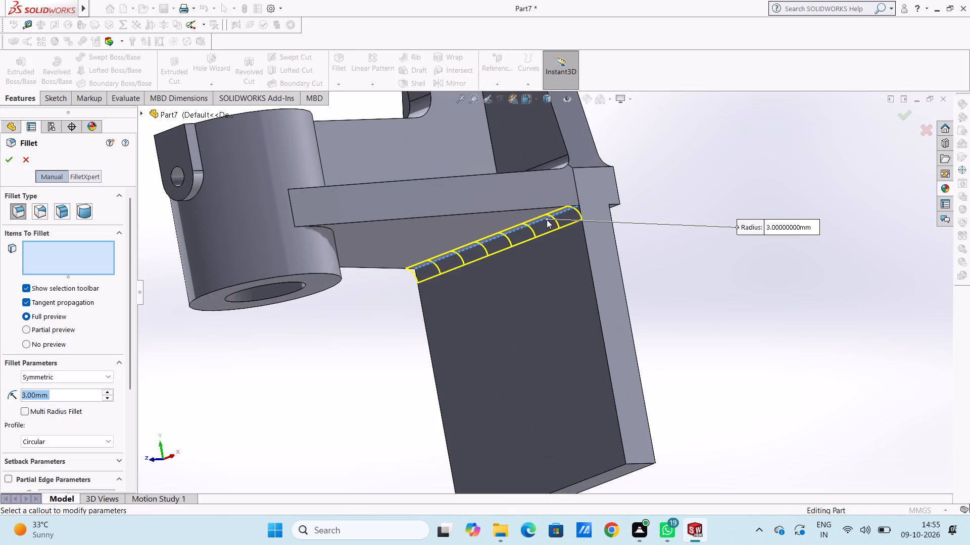
scroll(377, 366, up, 4)
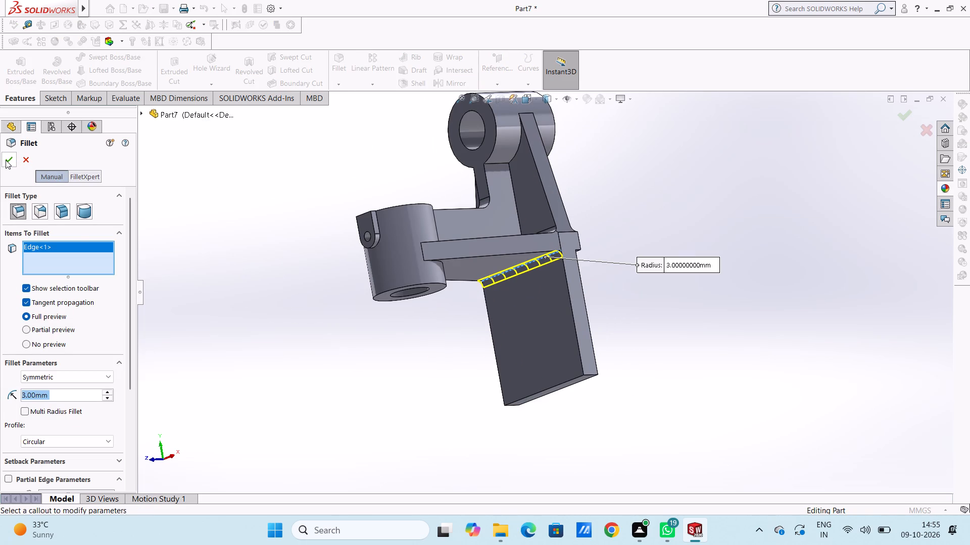
click(6, 159)
Fillet the two bottom corner edges of the downward plate, across its thickness, with a 10 mm radius.
scroll(283, 321, up, 2)
middle_drag(345, 369, 326, 383)
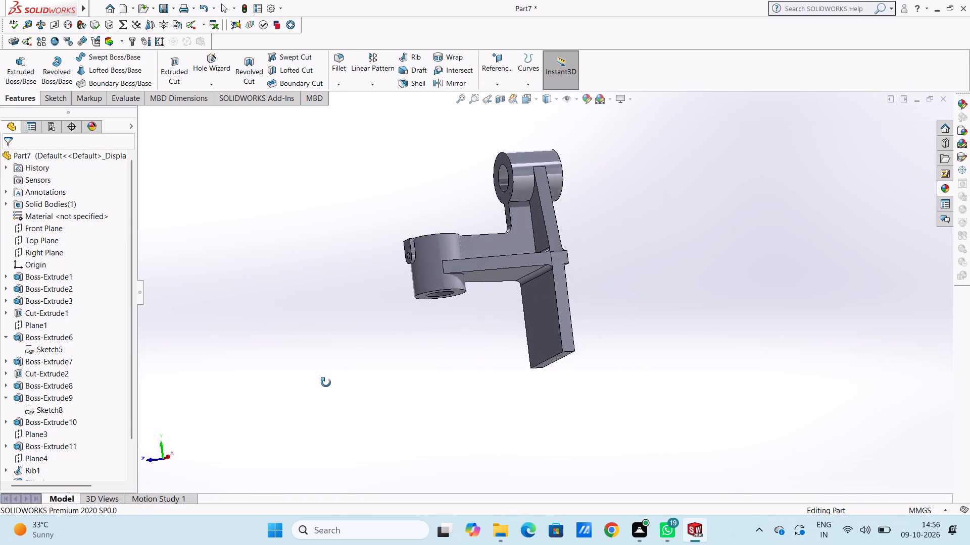
middle_drag(326, 383, 324, 442)
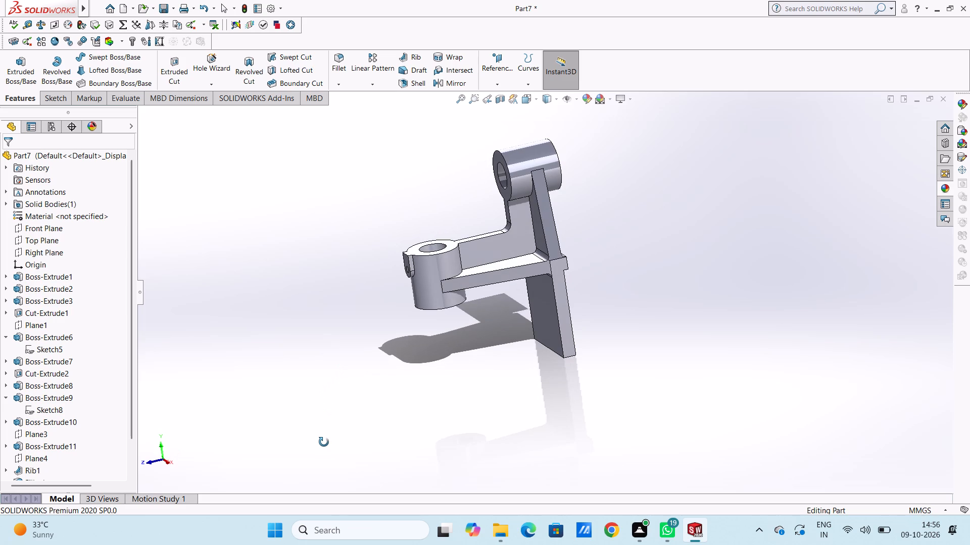
middle_drag(324, 442, 339, 385)
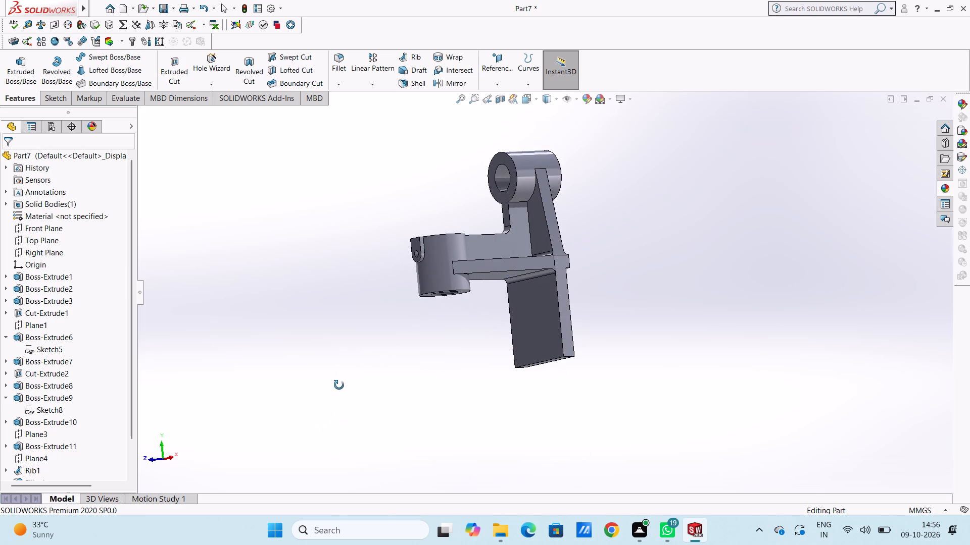
middle_drag(339, 385, 348, 403)
scroll(592, 356, down, 4)
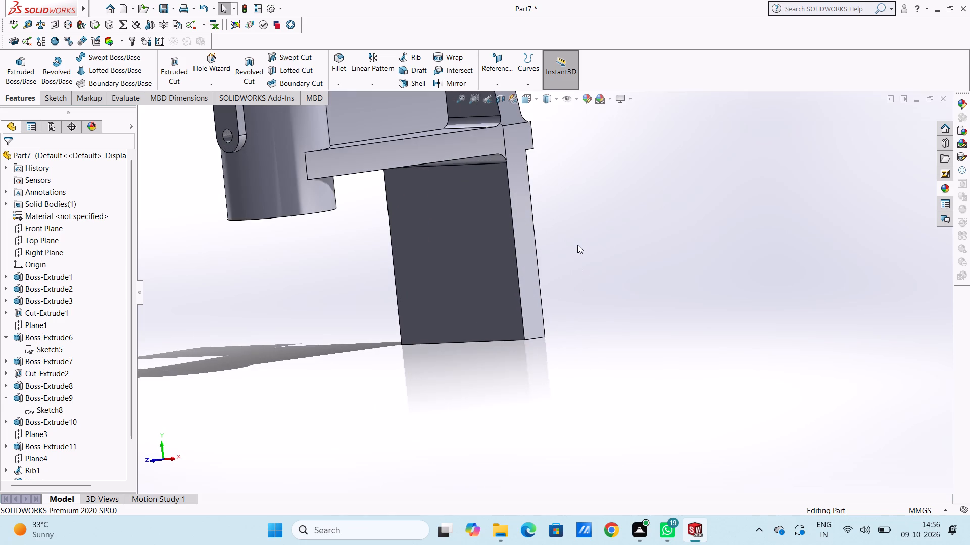
scroll(576, 243, down, 4)
click(338, 62)
scroll(453, 359, up, 3)
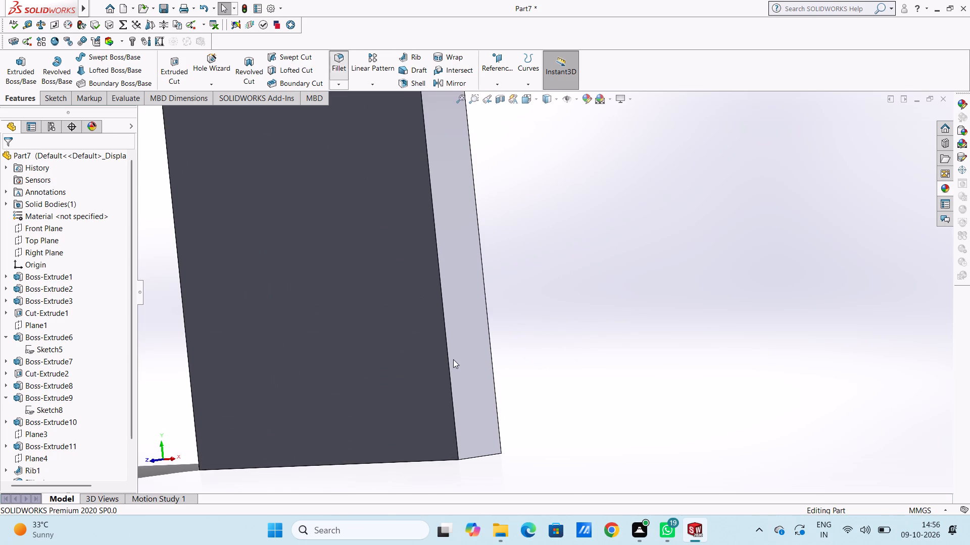
scroll(472, 443, up, 1)
scroll(495, 403, down, 4)
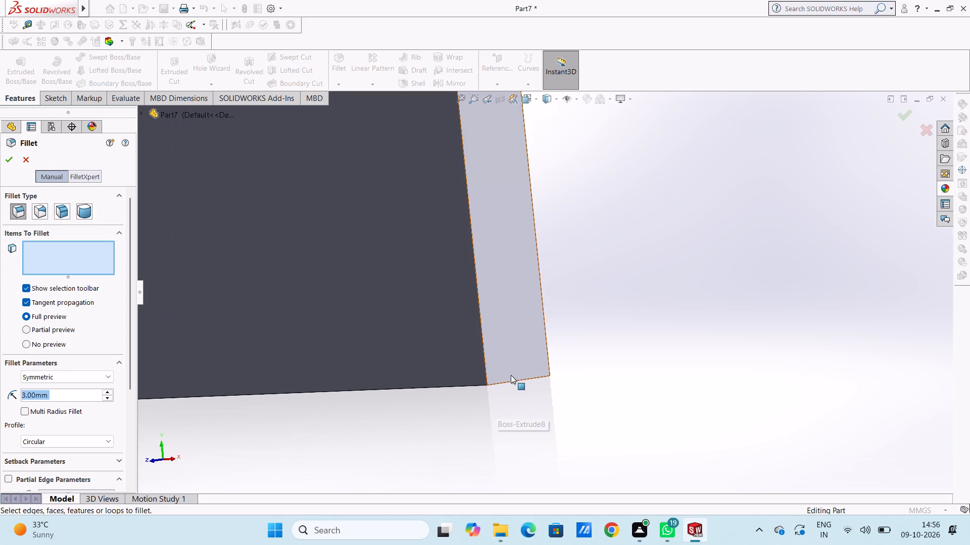
click(509, 383)
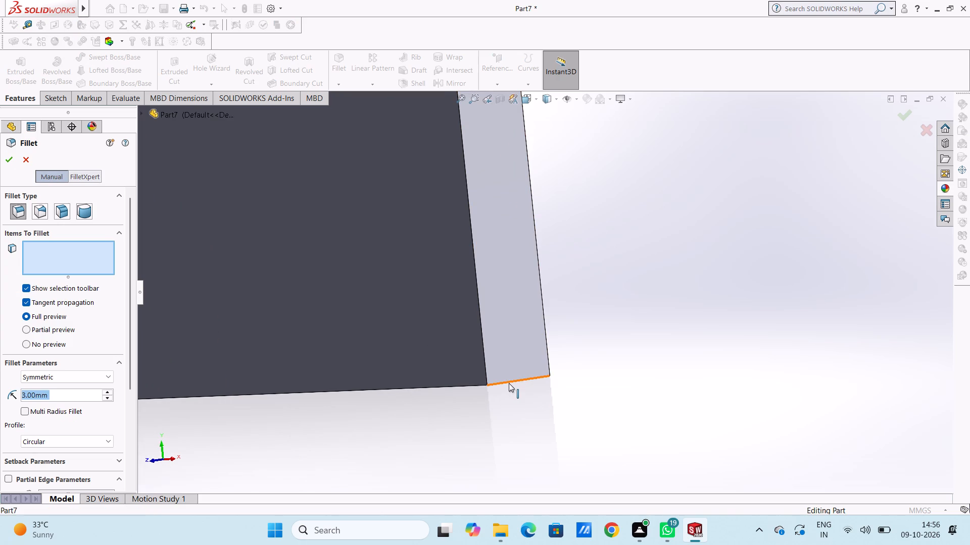
scroll(571, 363, up, 3)
middle_drag(570, 332, 653, 285)
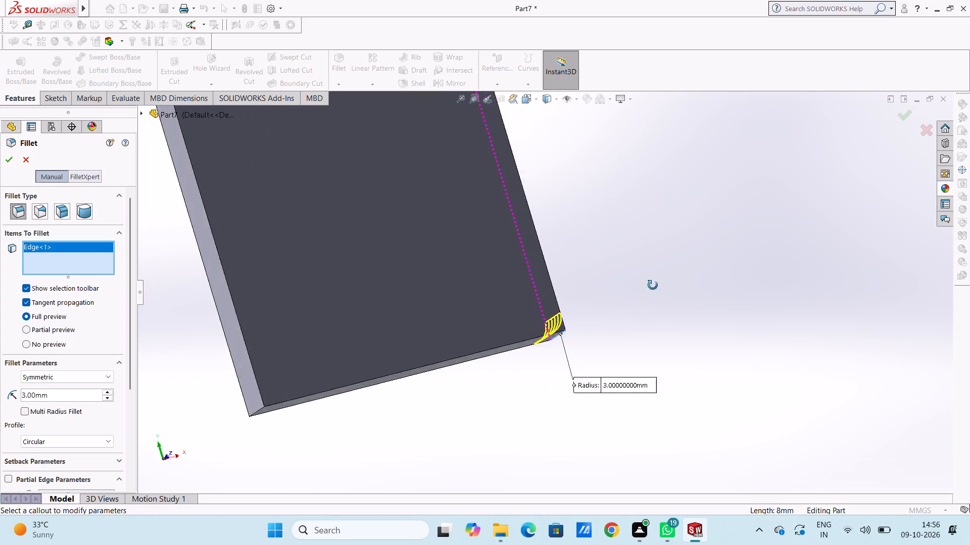
middle_drag(653, 285, 663, 286)
scroll(238, 460, down, 3)
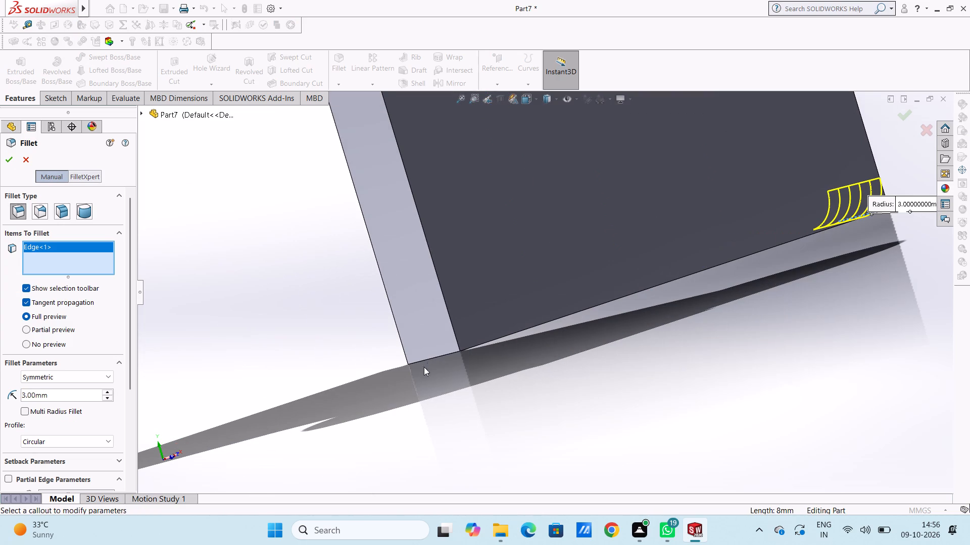
click(441, 354)
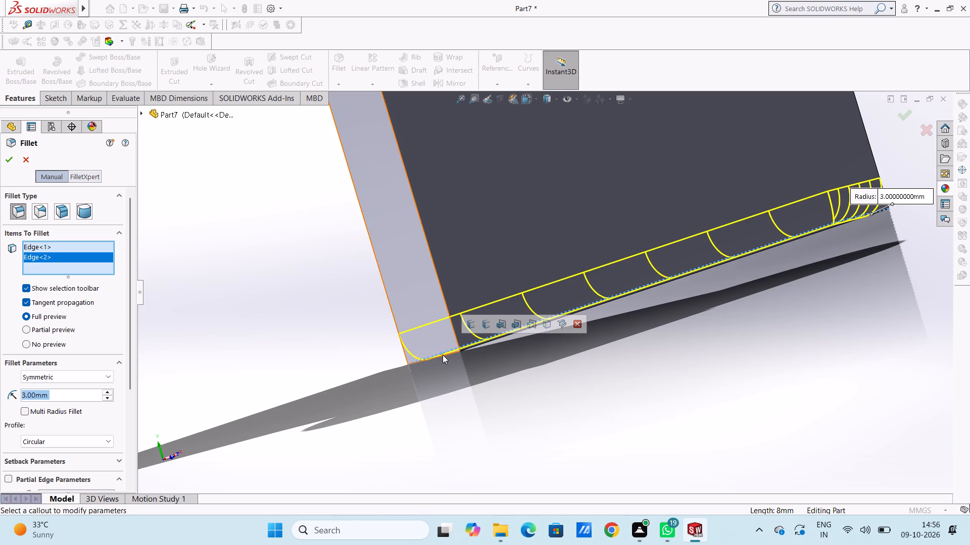
click(443, 355)
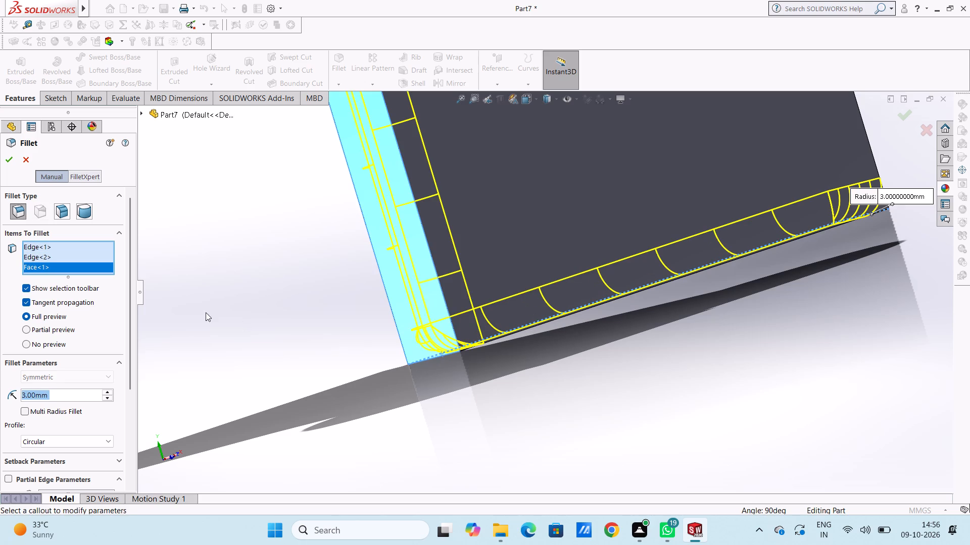
right_click(48, 269)
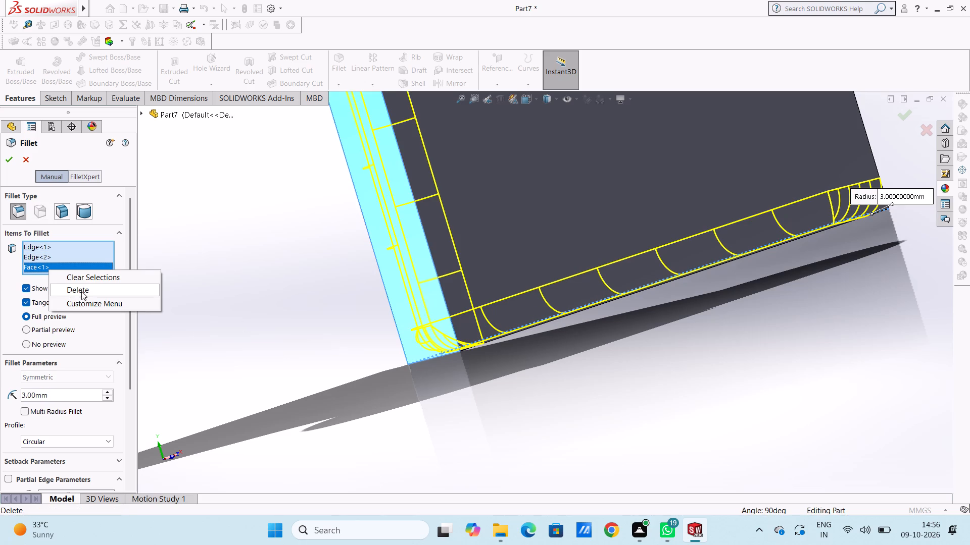
click(81, 291)
right_click(72, 254)
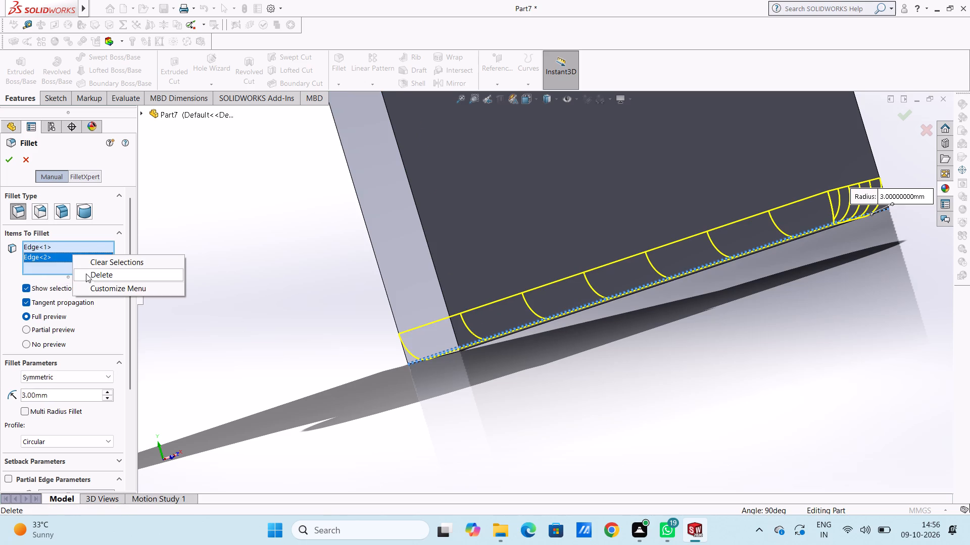
click(87, 276)
click(439, 357)
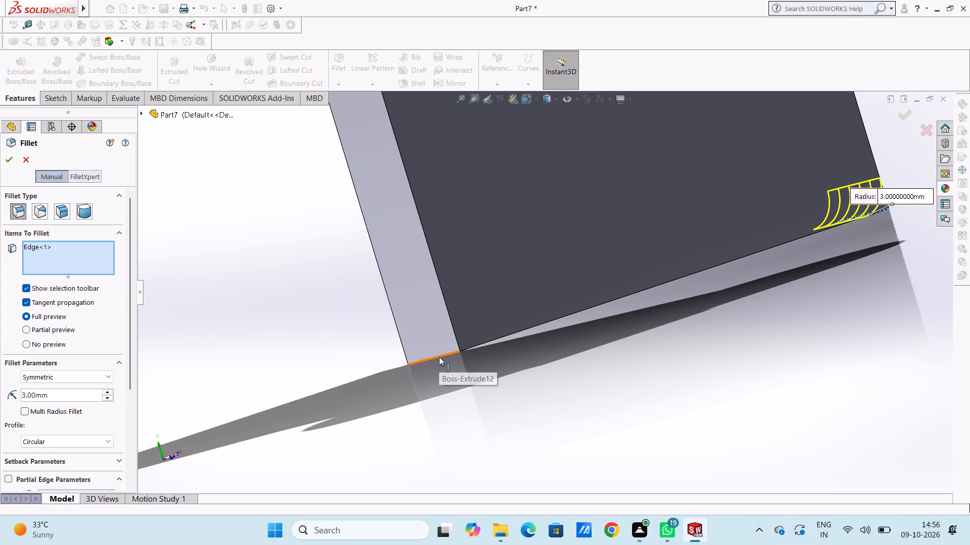
scroll(416, 380, up, 1)
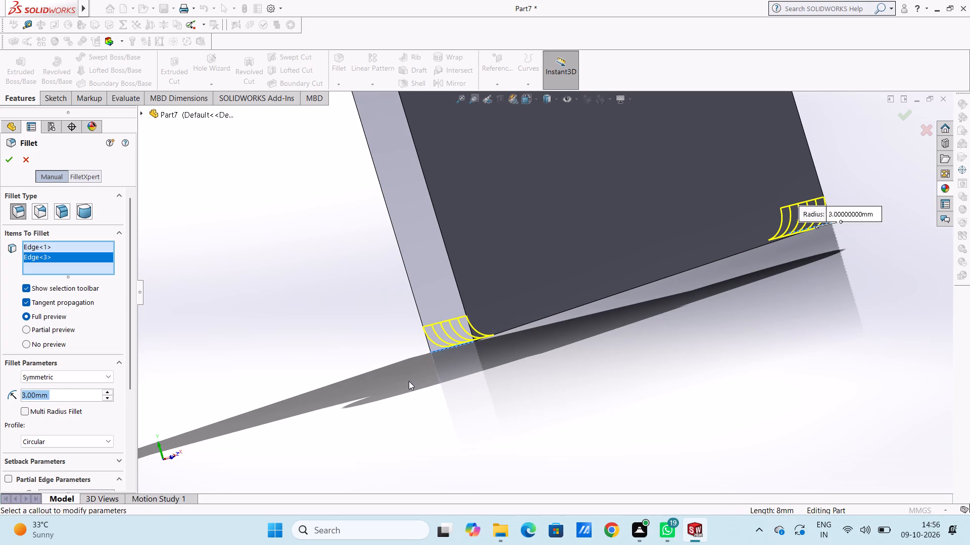
text(10)
key(Return)
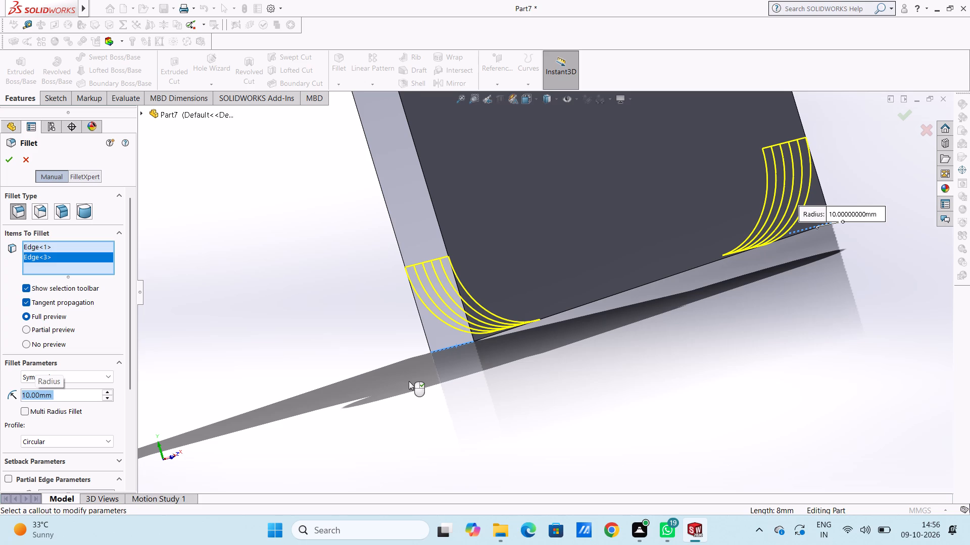
scroll(409, 381, up, 2)
middle_drag(416, 346, 351, 335)
scroll(347, 339, up, 4)
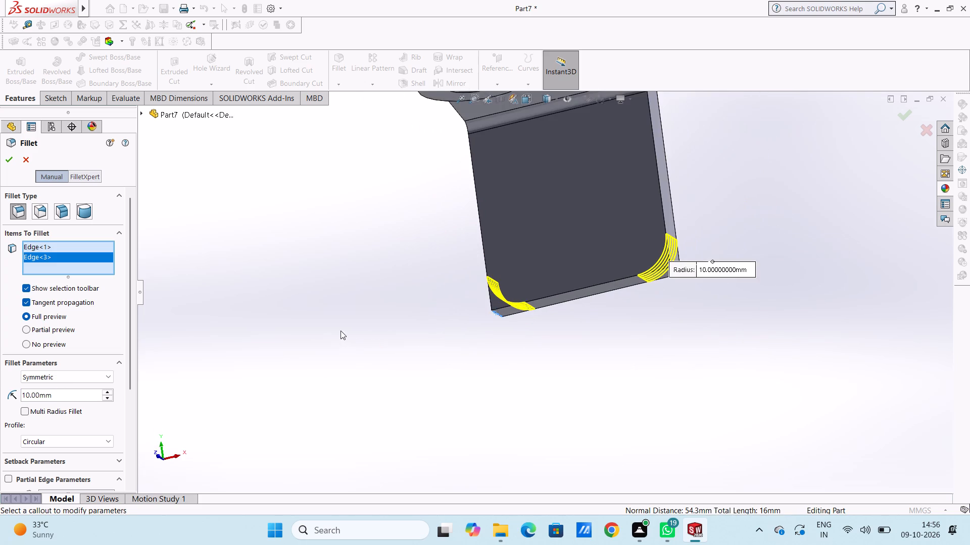
scroll(345, 316, up, 4)
middle_drag(345, 280, 327, 323)
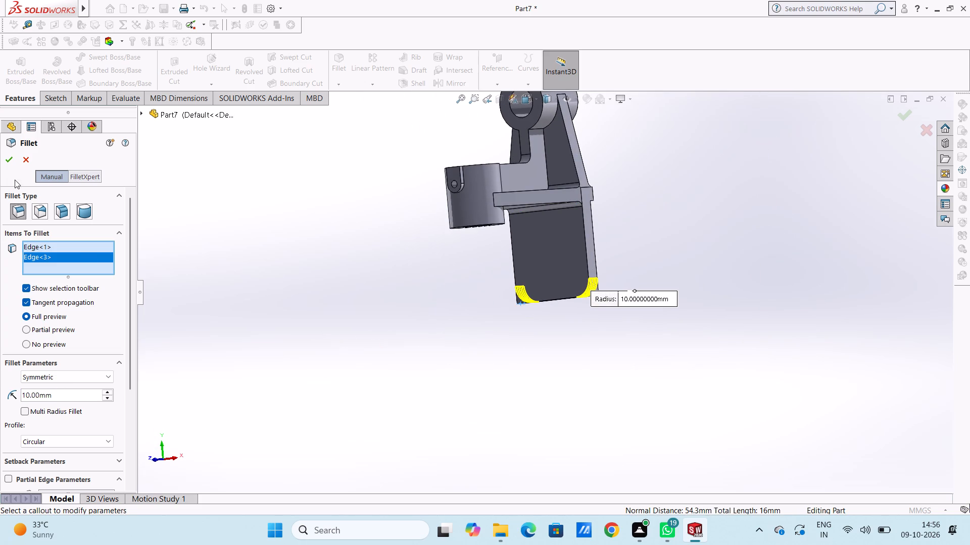
click(8, 165)
click(253, 250)
On the plate's front face, sketch two circles of about 4.5 and 4.9 mm radius, centred on the rounded bottom corners' arc centres.
middle_drag(293, 263, 329, 259)
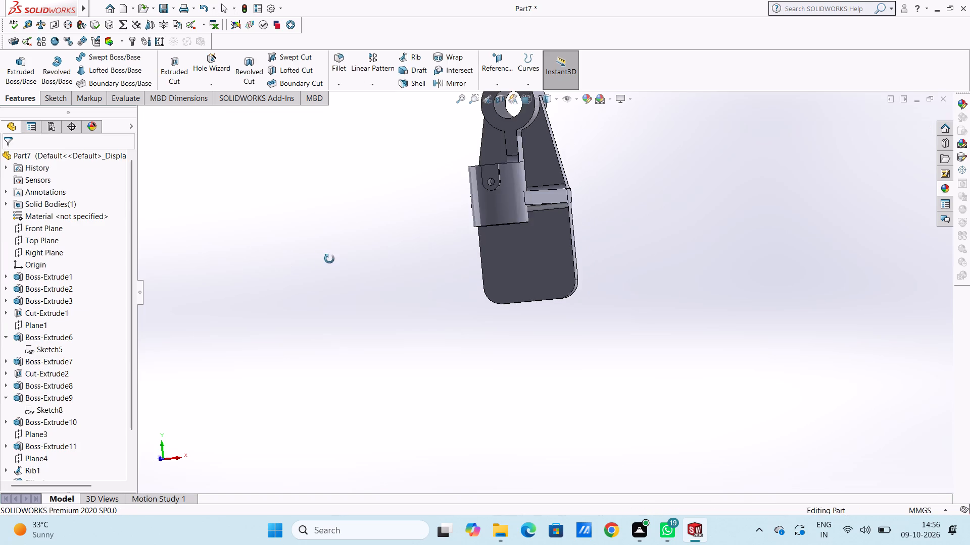
middle_drag(329, 259, 332, 249)
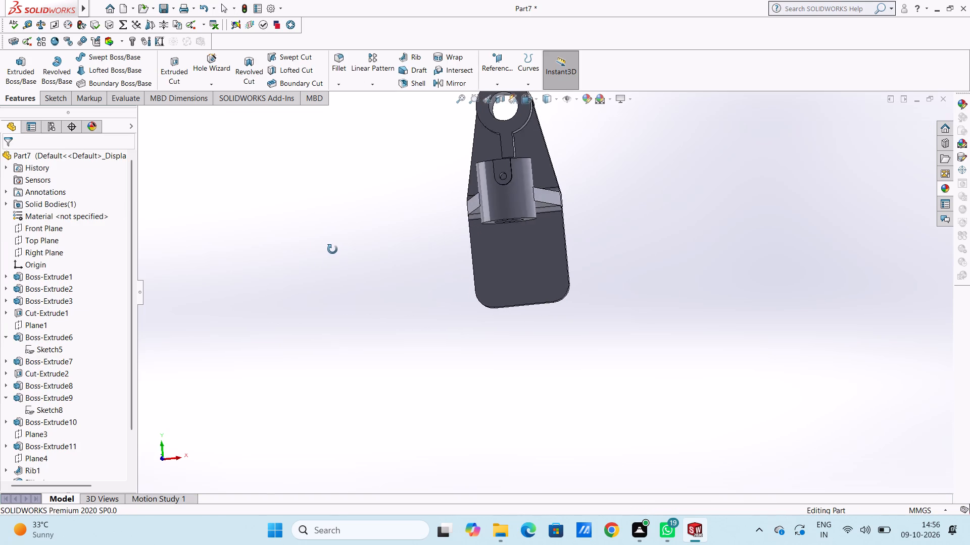
middle_drag(332, 249, 338, 255)
scroll(338, 255, up, 1)
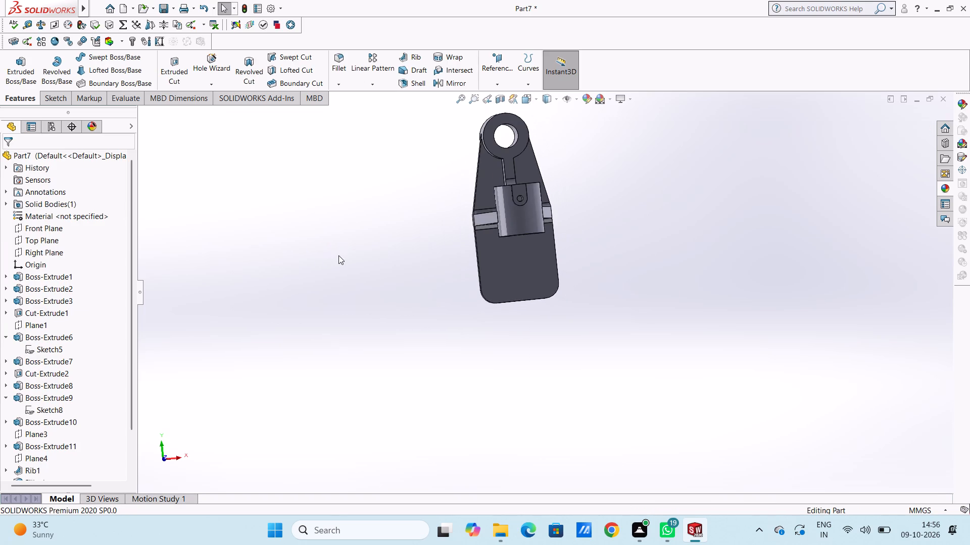
key(ctrl+1)
scroll(338, 255, up, 2)
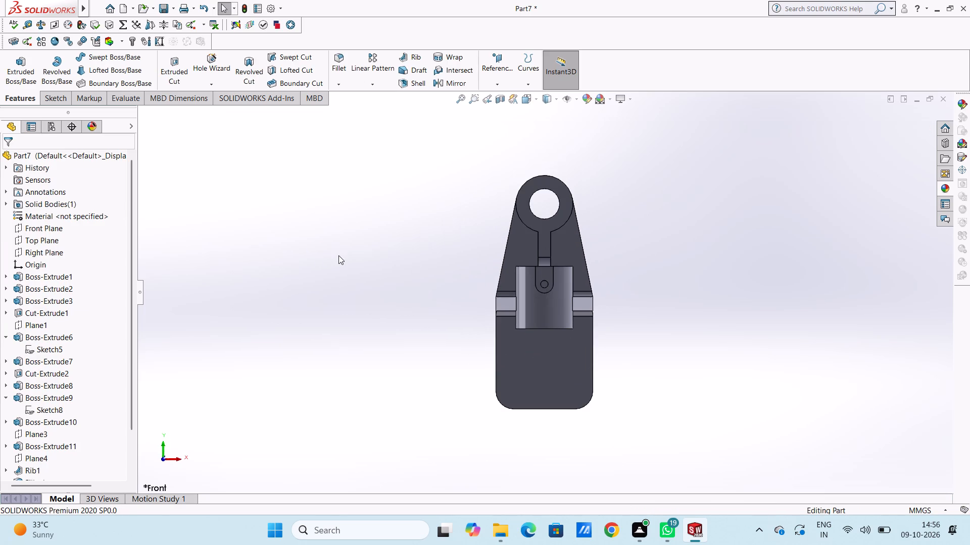
scroll(338, 255, up, 3)
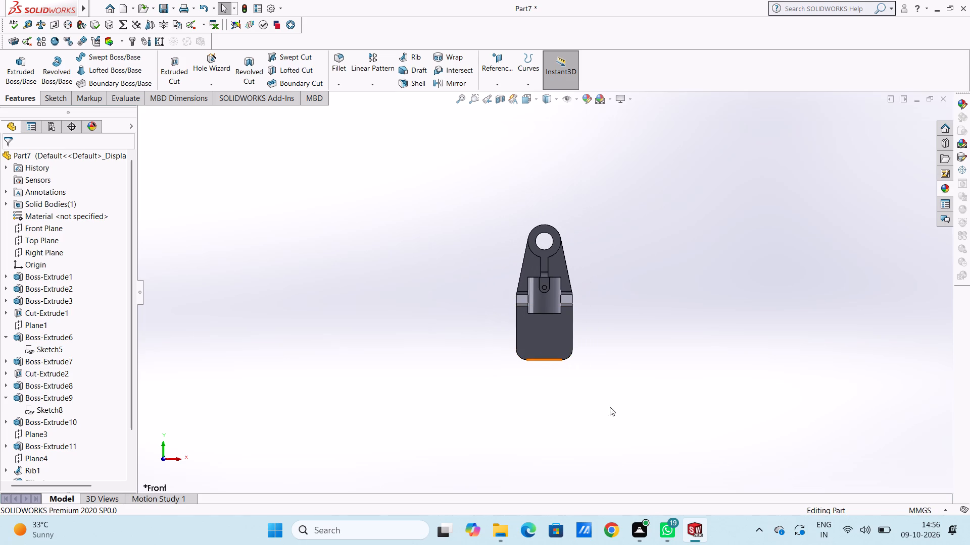
scroll(568, 351, down, 5)
scroll(510, 319, down, 4)
click(449, 351)
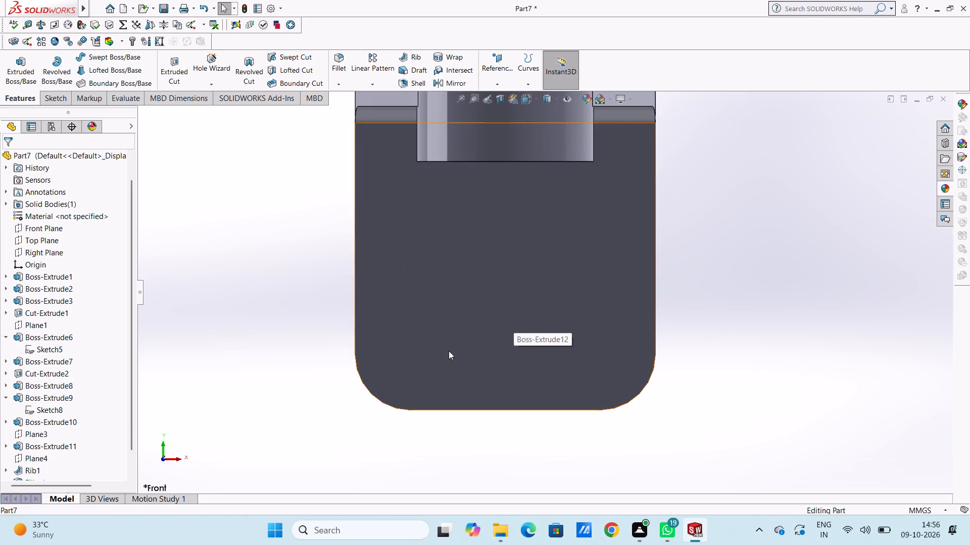
click(492, 324)
click(318, 338)
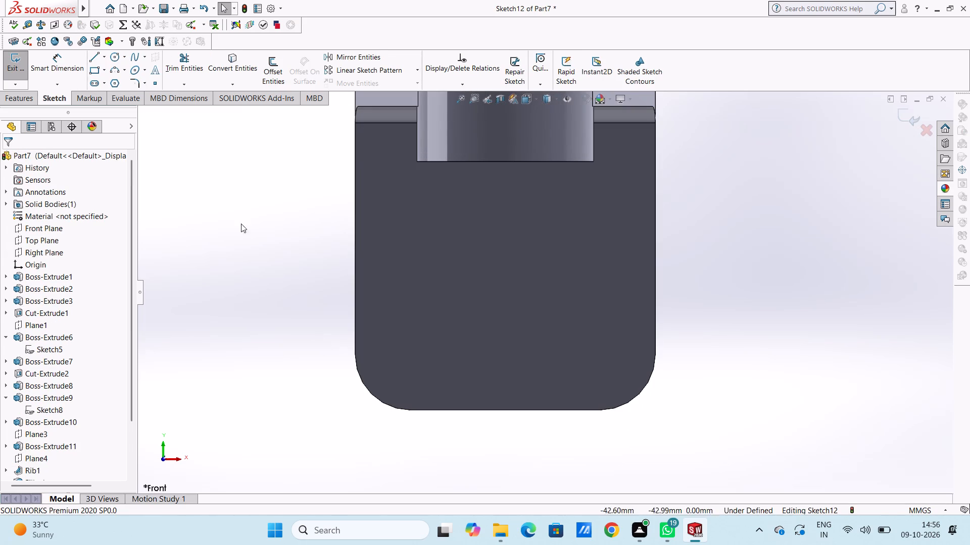
click(114, 54)
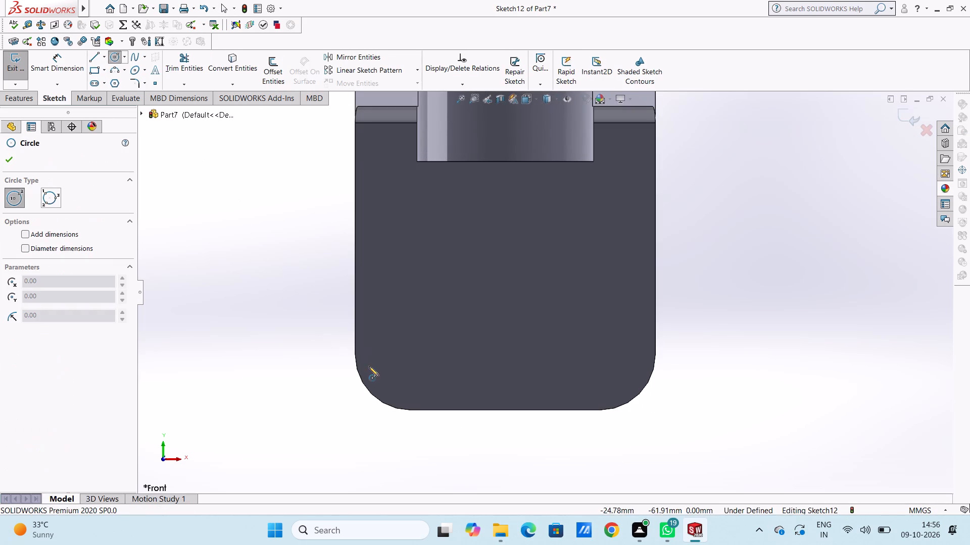
click(411, 355)
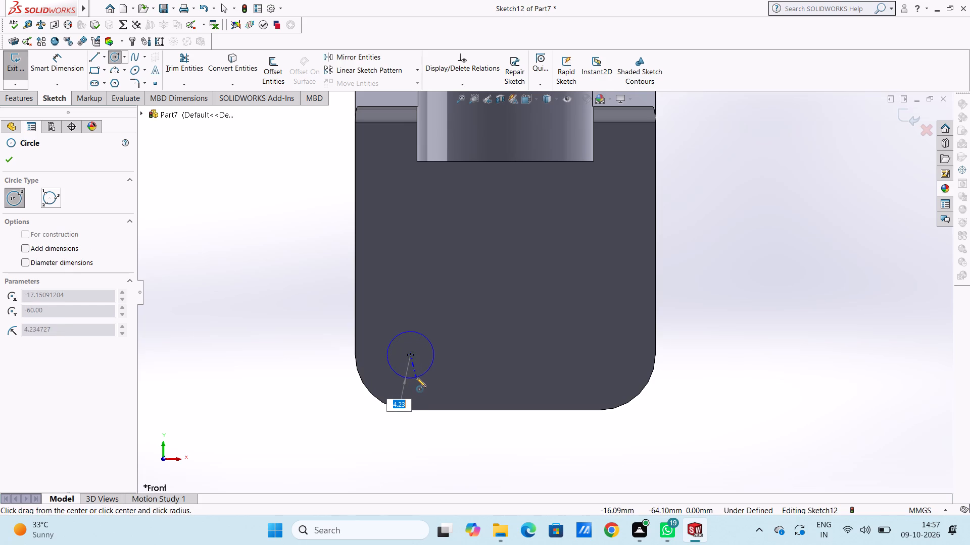
click(416, 379)
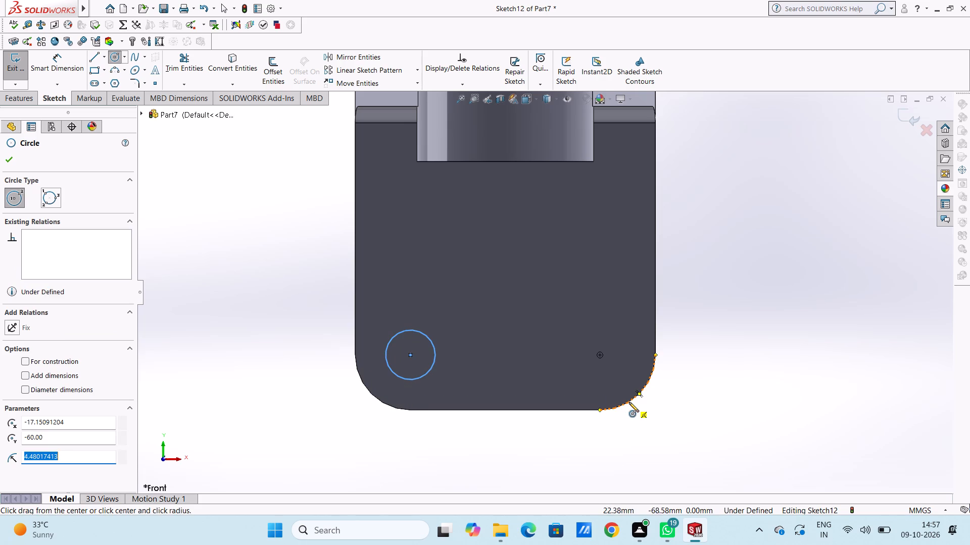
click(600, 355)
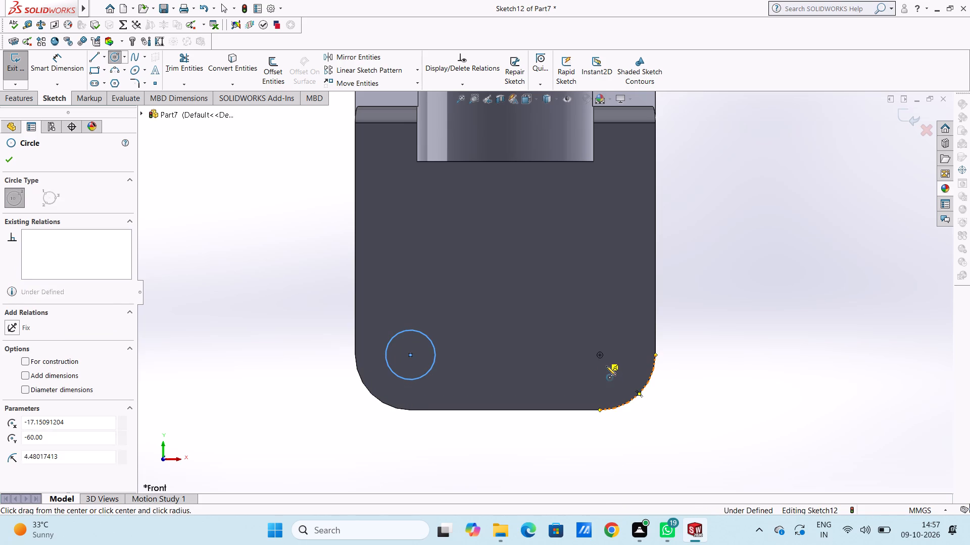
click(615, 377)
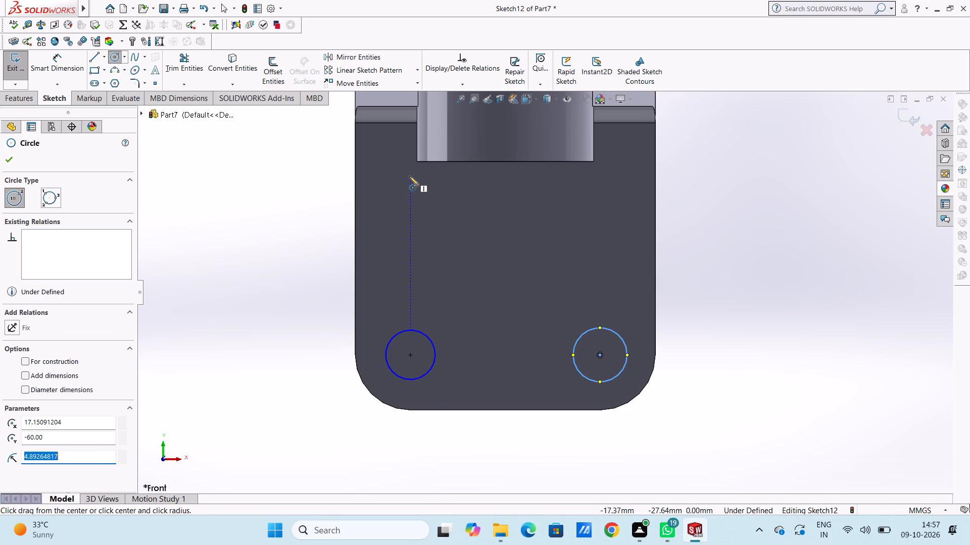
Sketch two more circles of about 5.3 mm radius, vertically aligned with the bottom pair and about 31 mm above them.
click(410, 184)
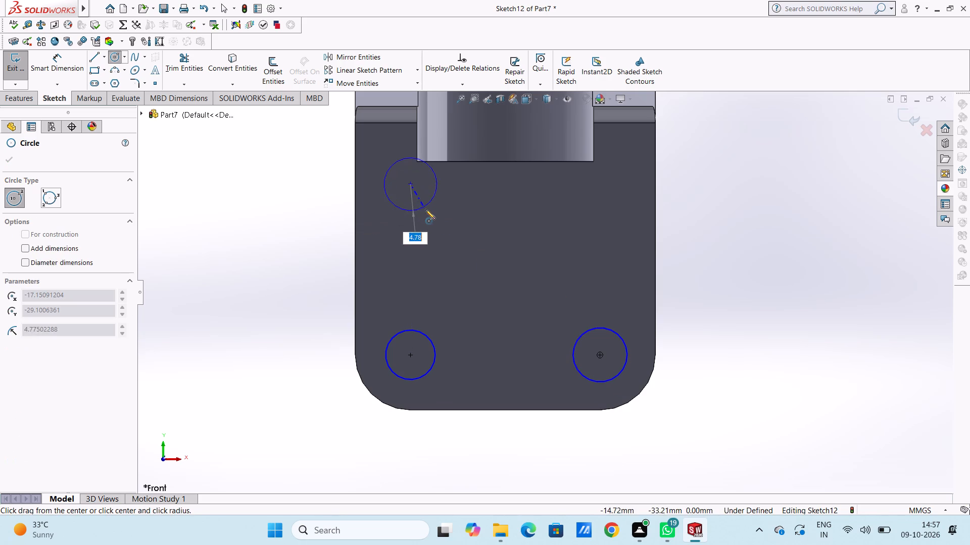
click(425, 209)
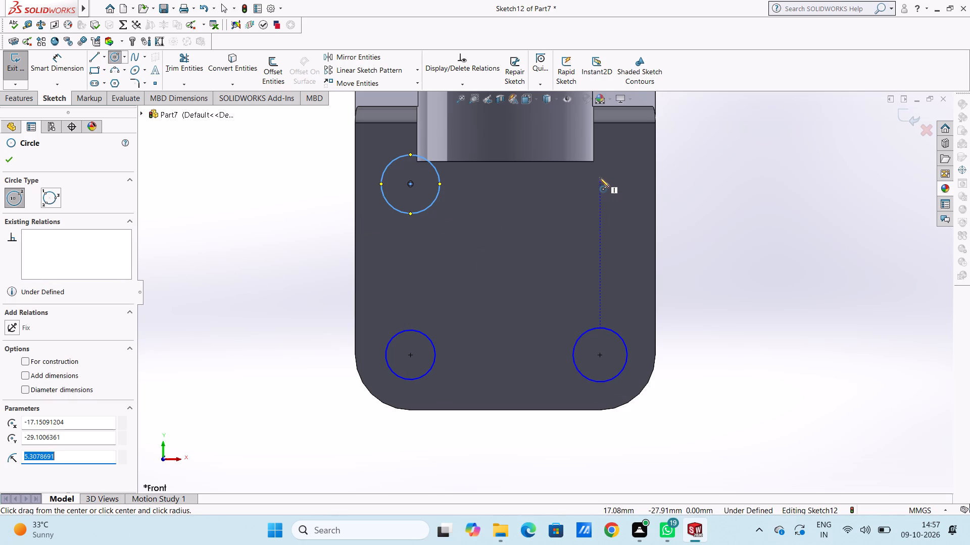
click(602, 184)
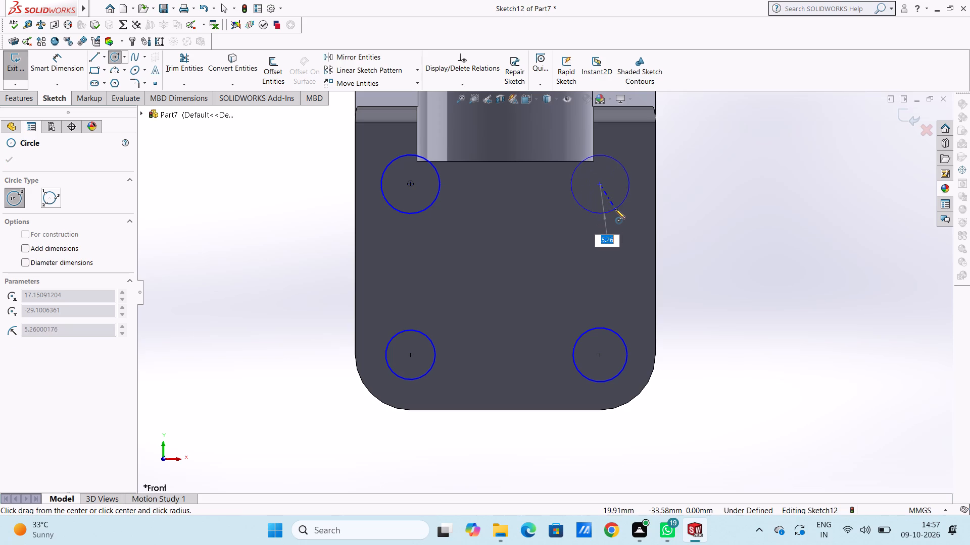
click(615, 209)
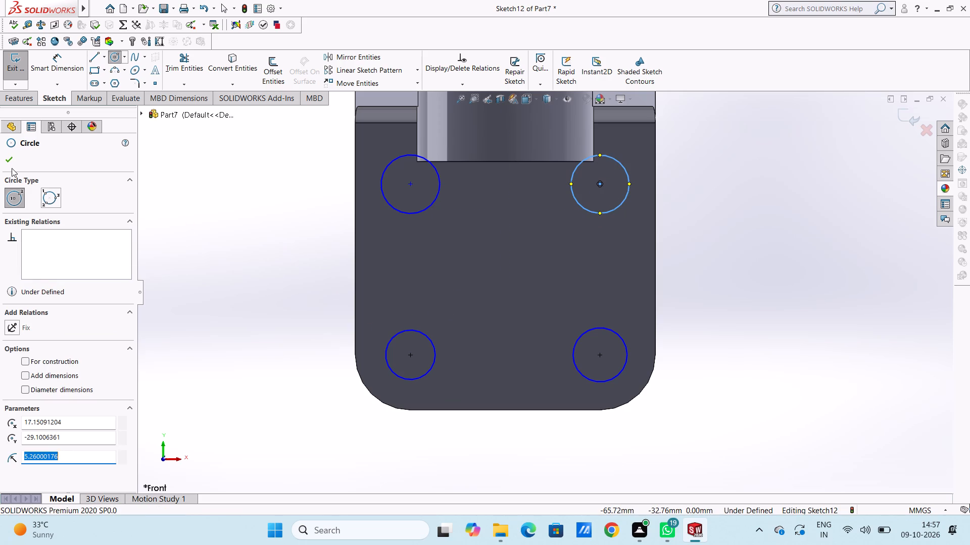
click(11, 159)
Dimension both circles at the plate's bottom rounded corners with a diameter of 9 mm.
click(61, 61)
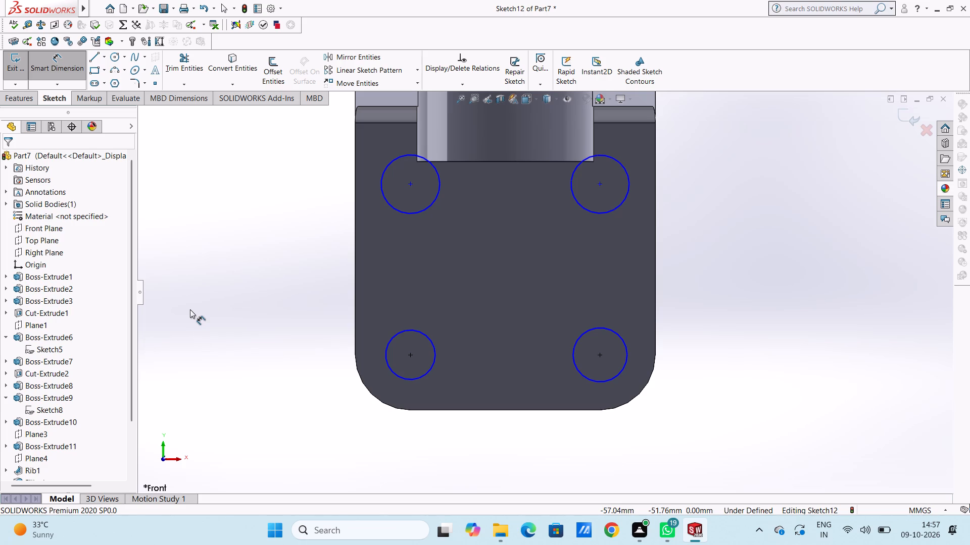
click(419, 380)
click(268, 409)
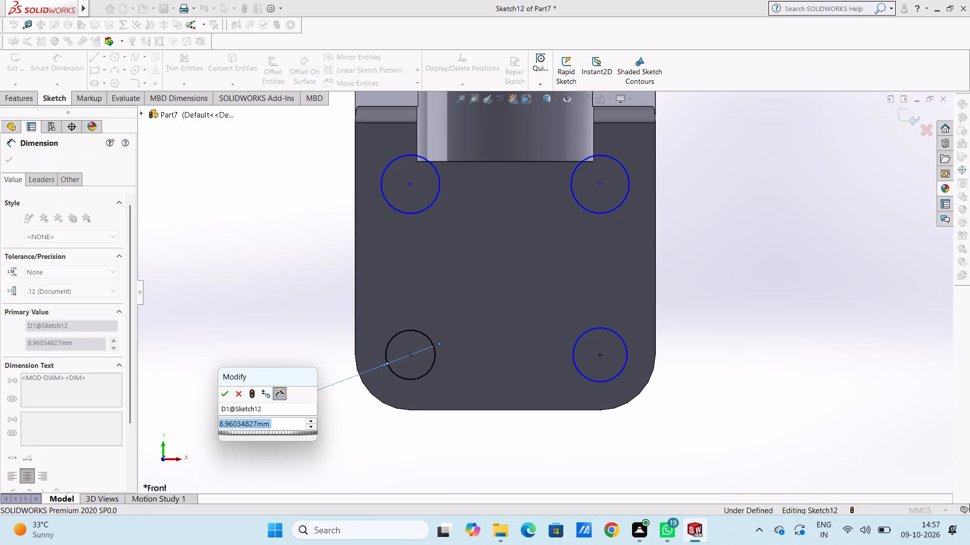
key(9)
key(Return)
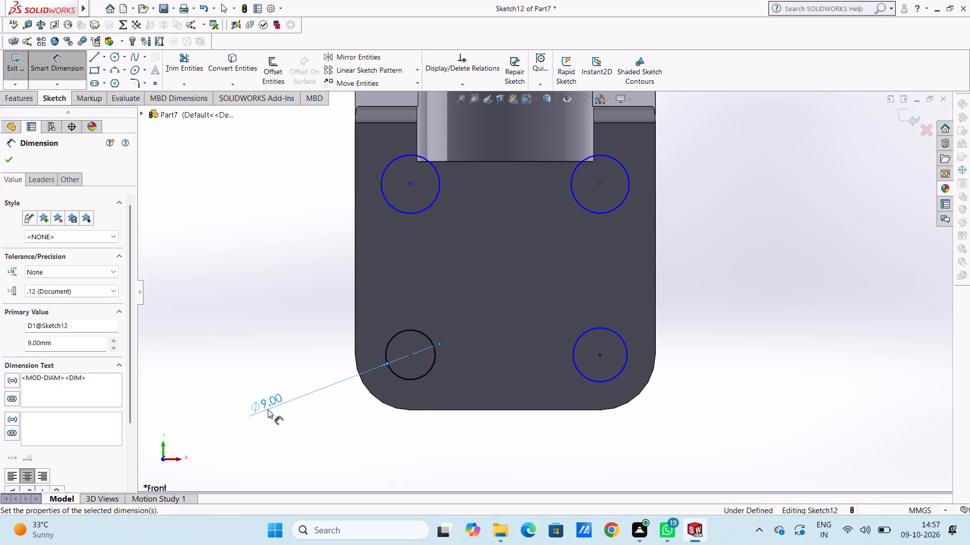
click(257, 332)
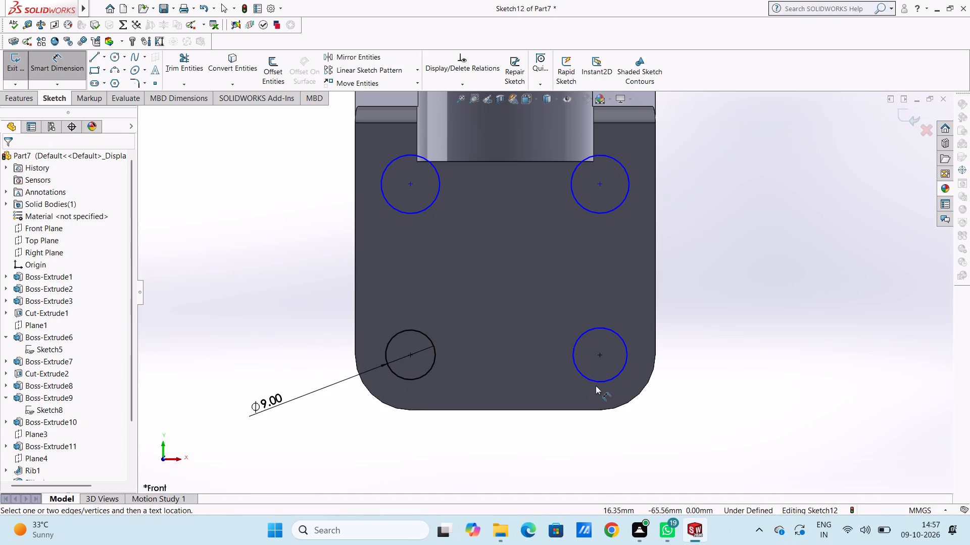
click(596, 384)
click(802, 417)
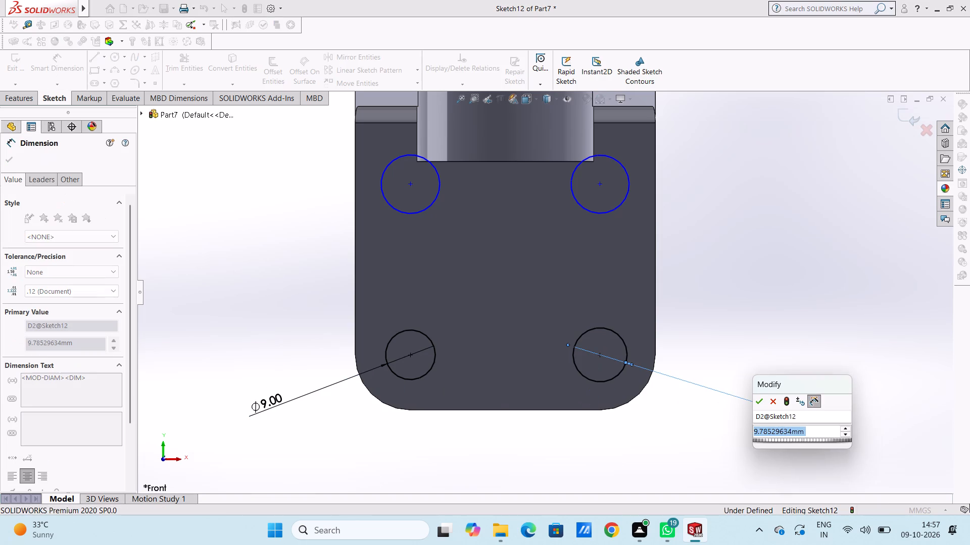
key(9)
key(Return)
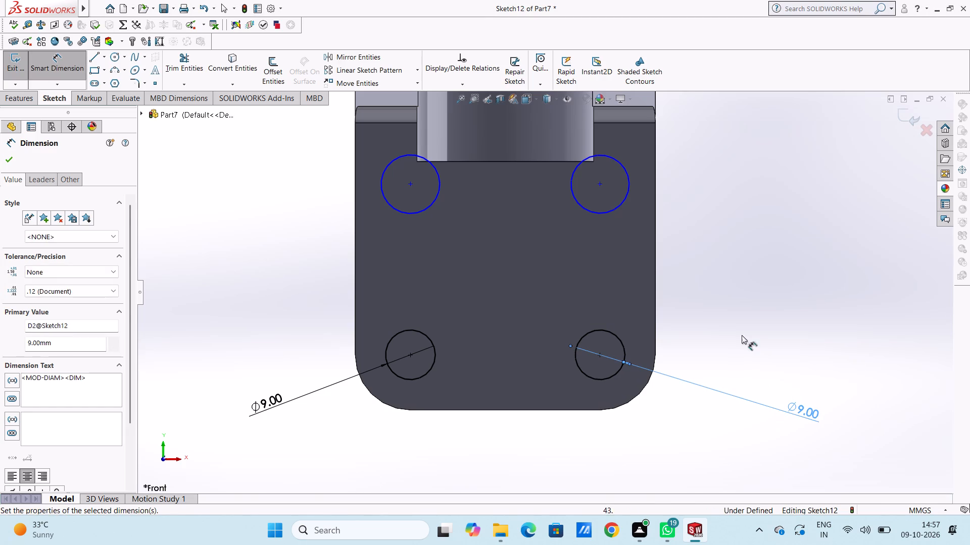
click(731, 318)
Dimension both upper circles on the plate with a diameter of 9 mm.
scroll(702, 270, up, 2)
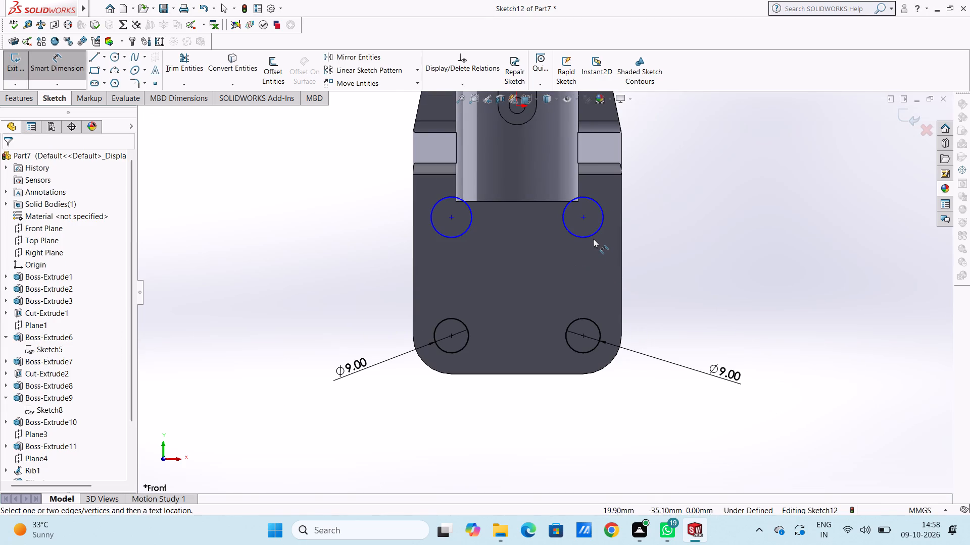
click(592, 236)
click(852, 303)
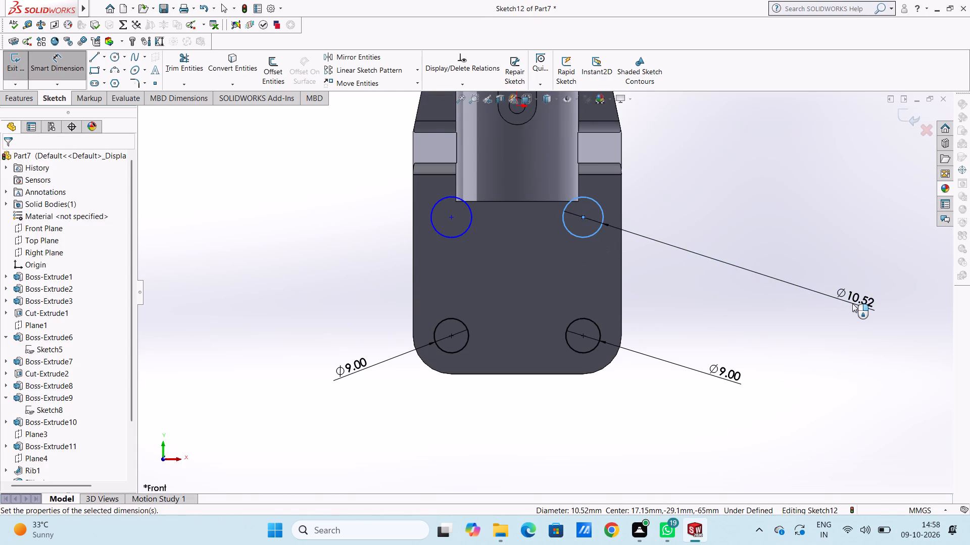
key(9)
key(Return)
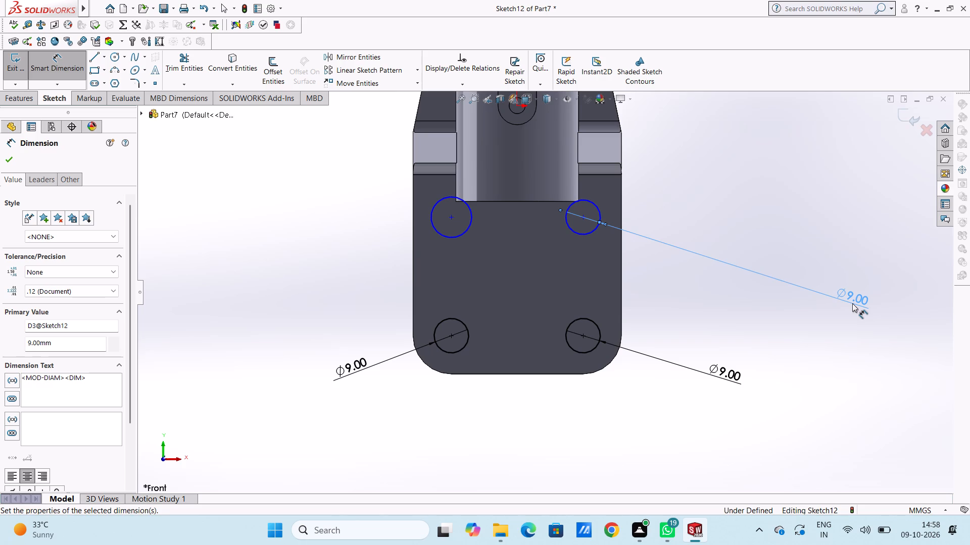
click(461, 236)
click(198, 313)
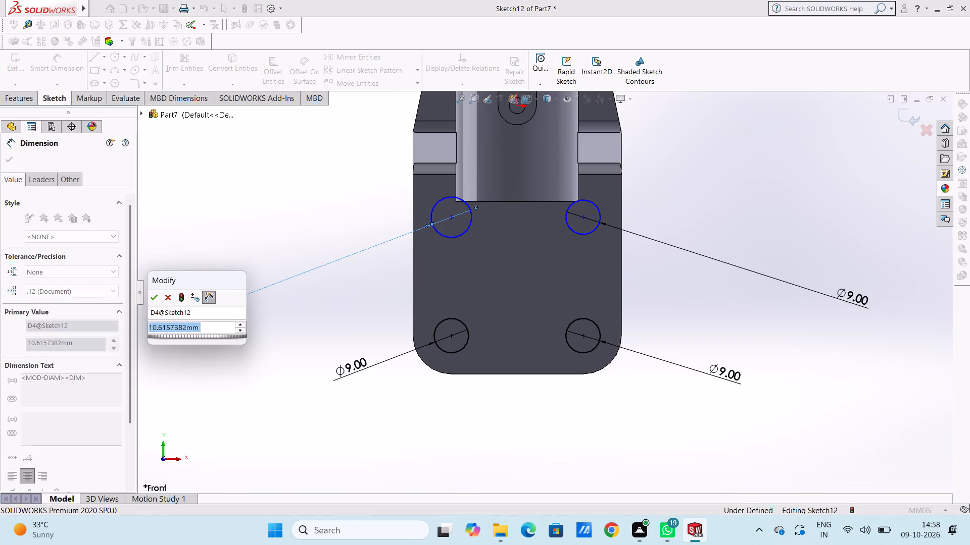
key(9)
key(Return)
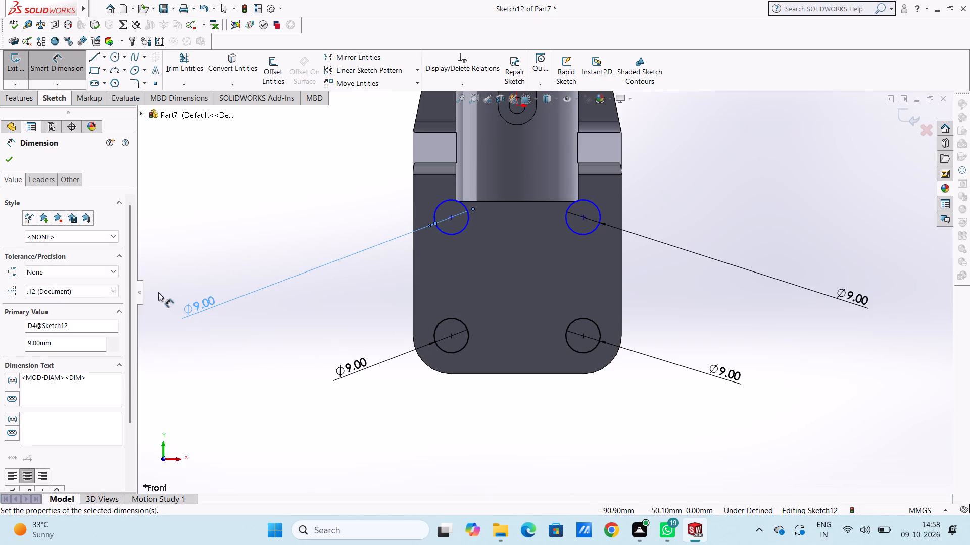
click(320, 212)
Dimension the vertical spacing between each upper circle's centre and the bottom circle's centre below it as 25 mm.
scroll(320, 212, up, 3)
scroll(519, 257, down, 1)
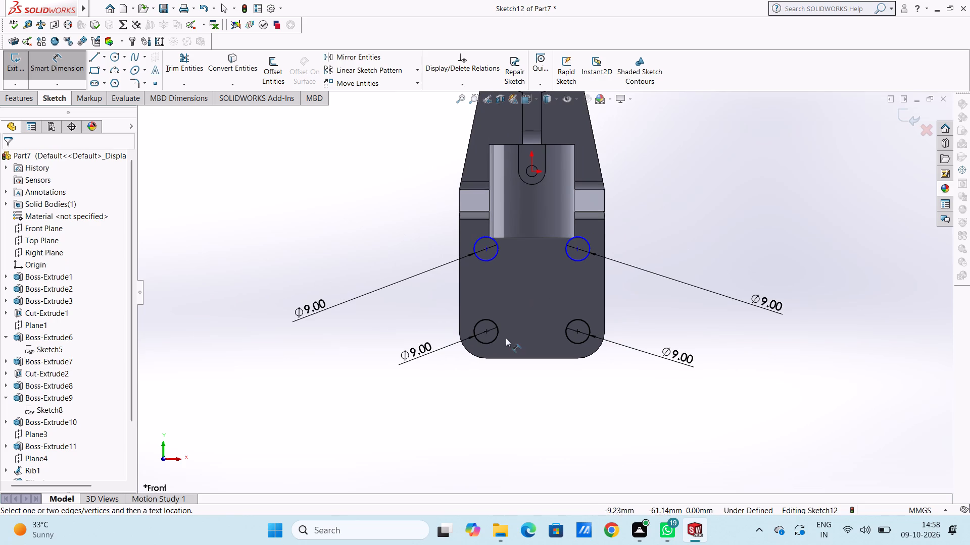
click(487, 332)
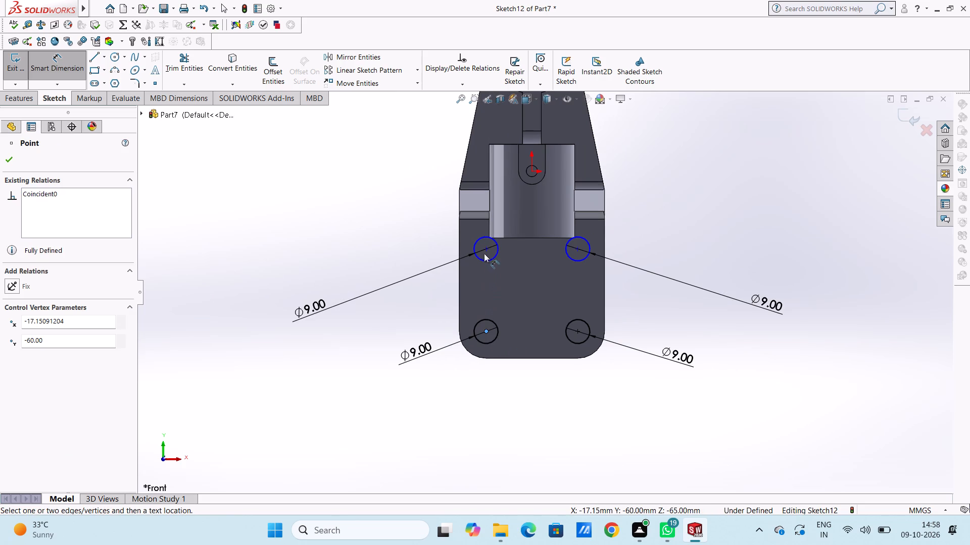
click(486, 249)
click(221, 276)
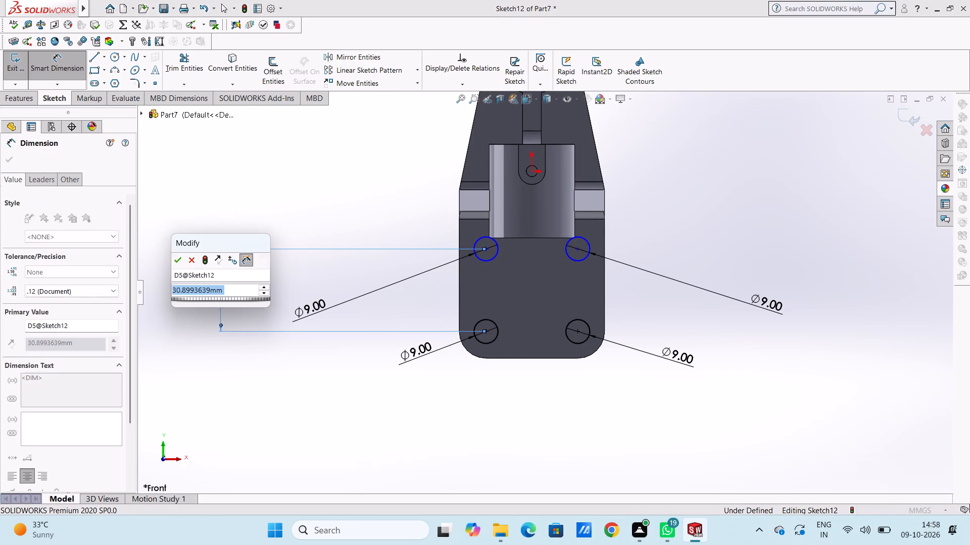
text(25)
key(Return)
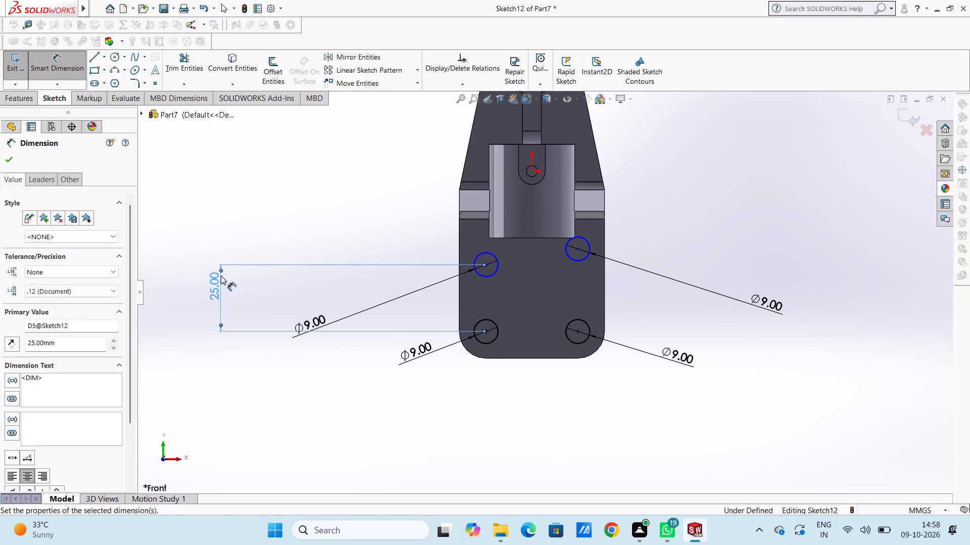
click(277, 222)
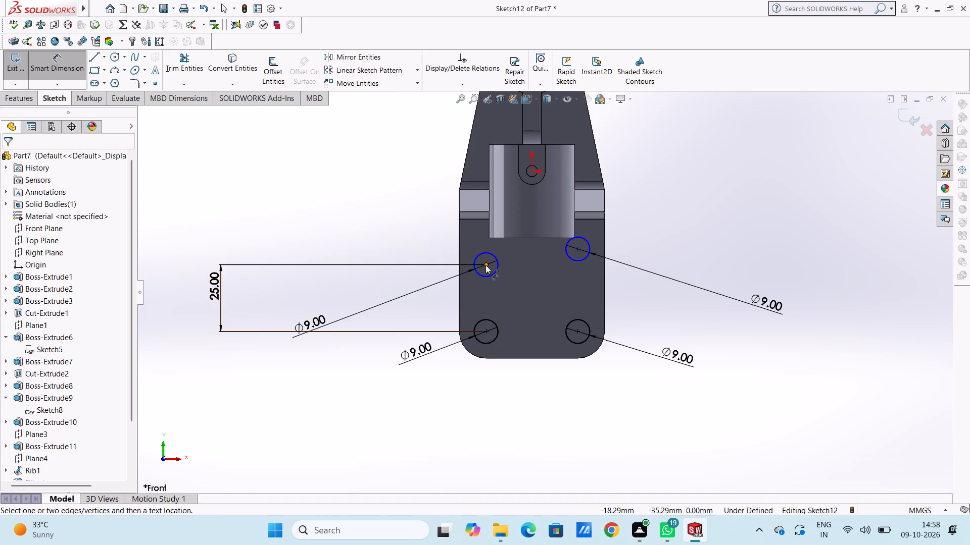
click(579, 248)
click(579, 332)
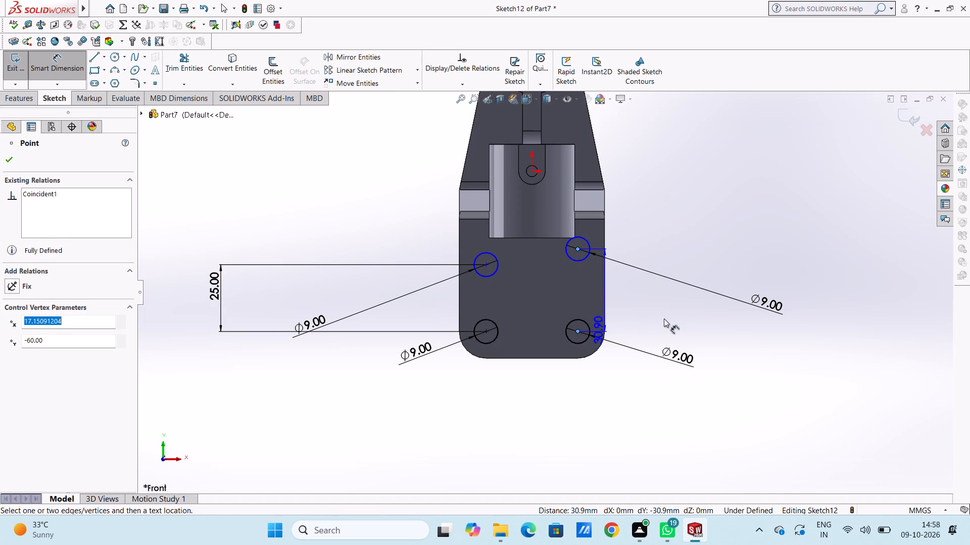
click(836, 316)
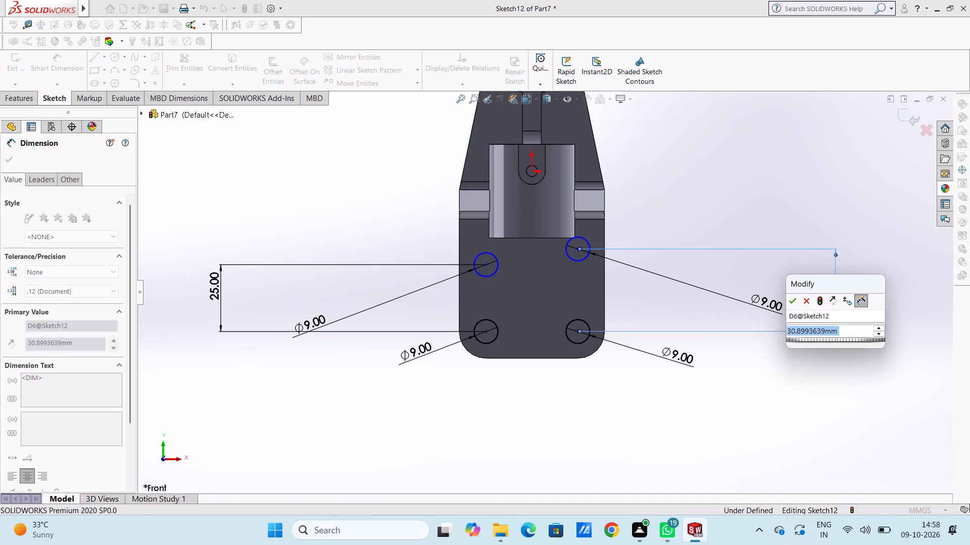
text(25)
key(Return)
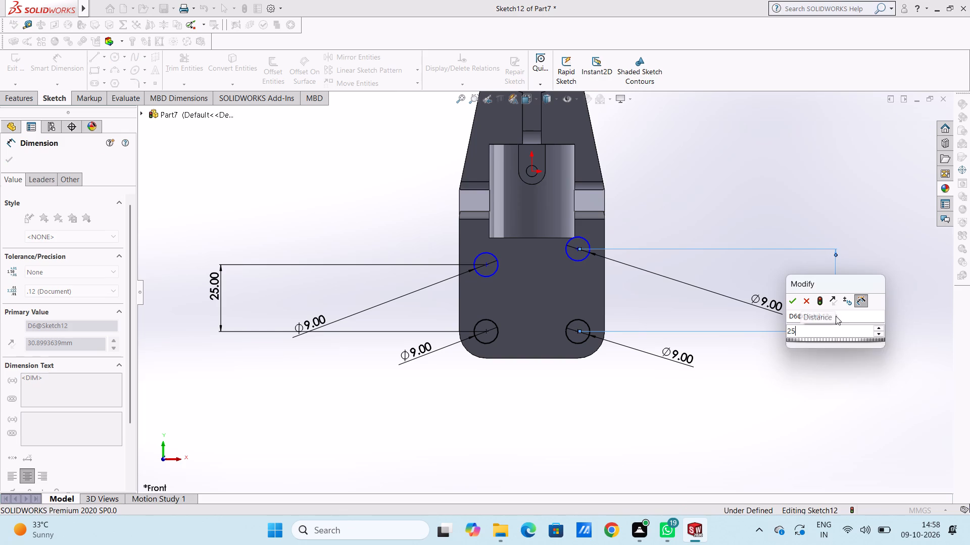
click(702, 231)
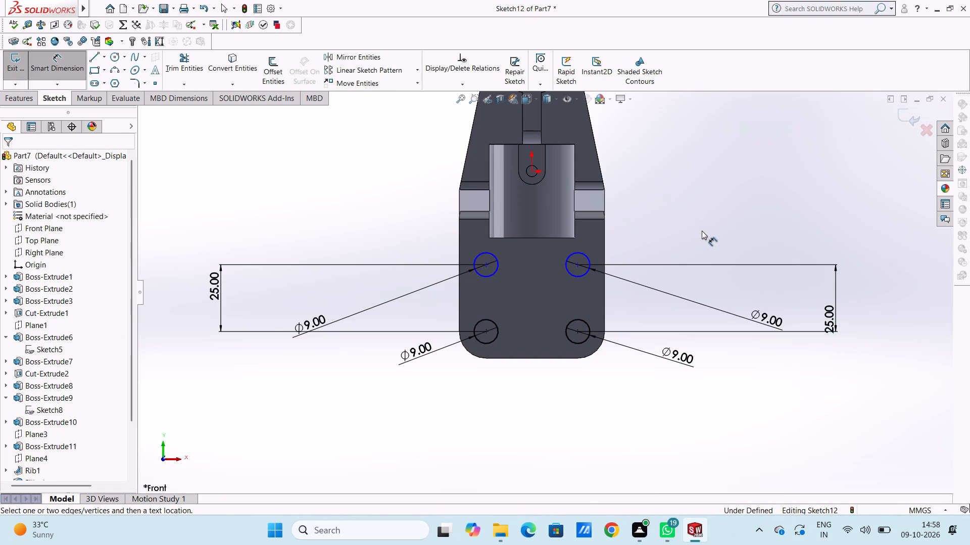
key(Escape)
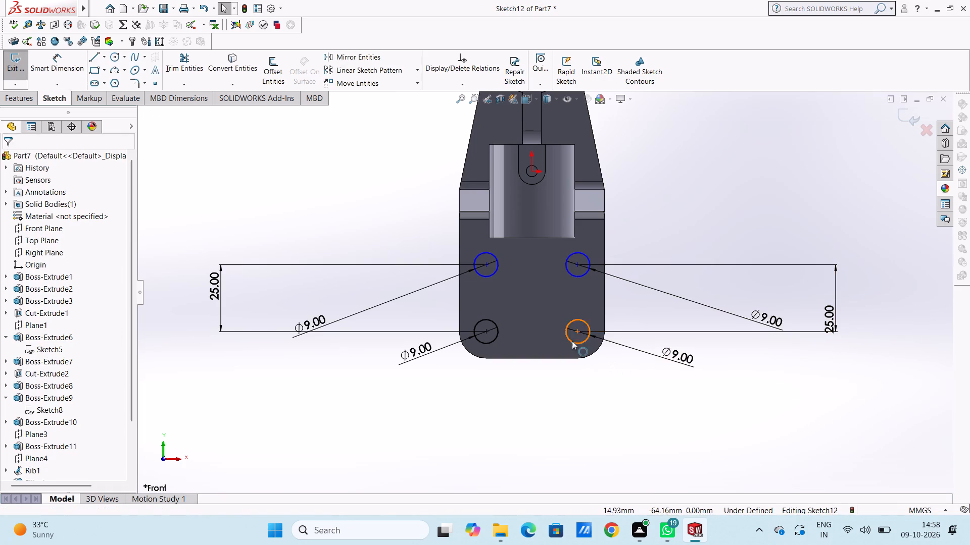
Add a vertical relation between the upper and lower circle centres of each pair.
click(578, 333)
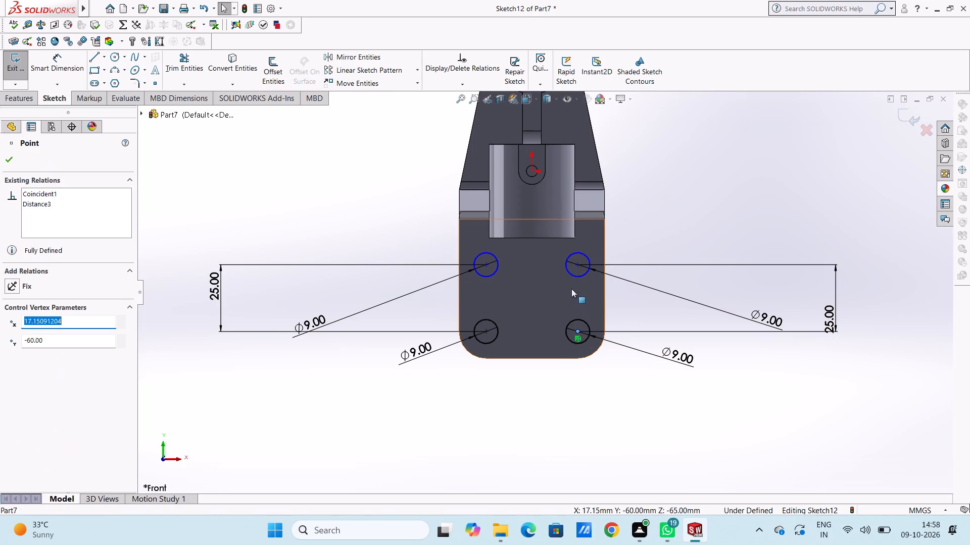
ctrl+click(577, 265)
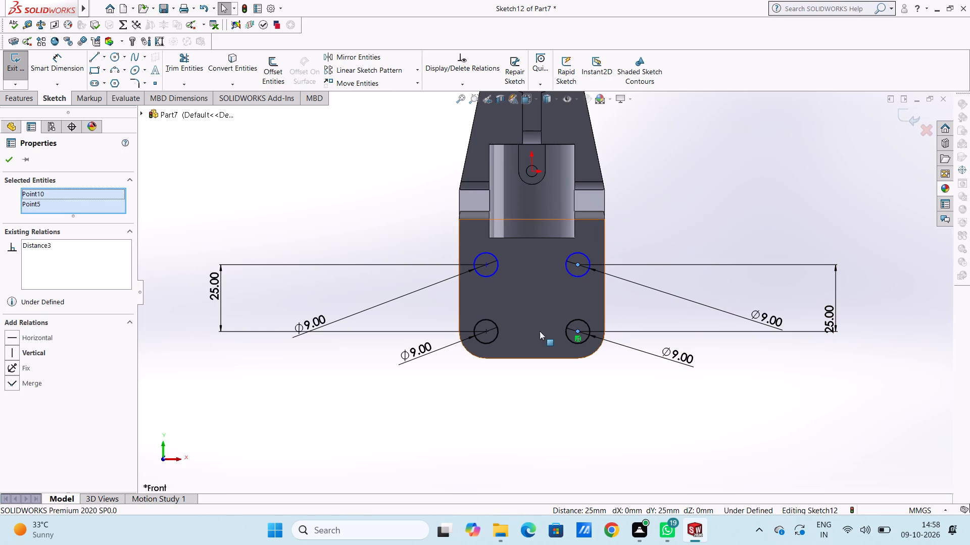
click(14, 352)
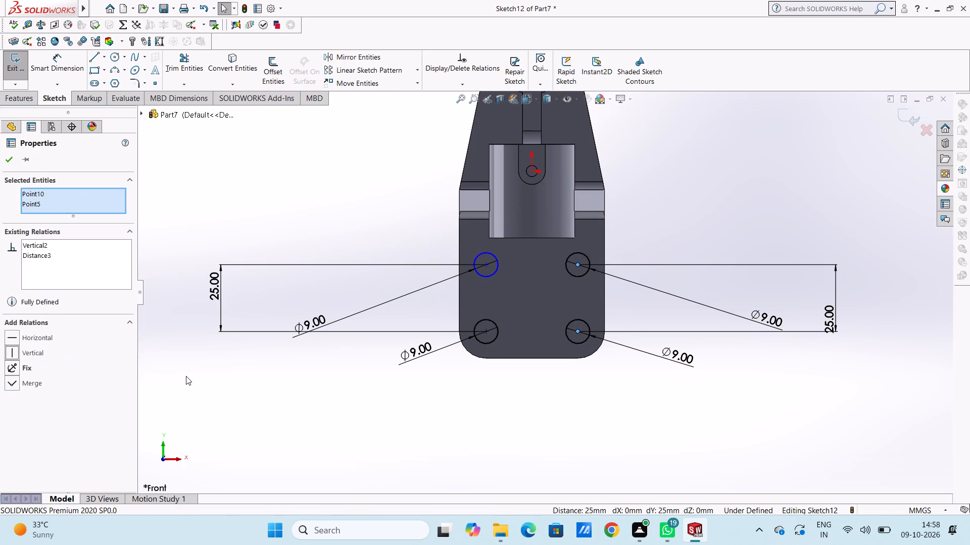
click(186, 375)
click(486, 332)
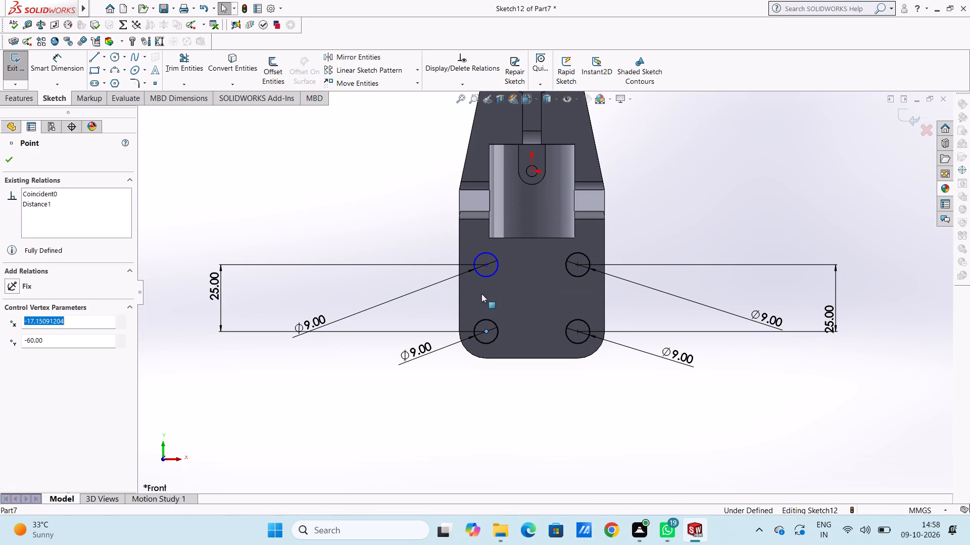
ctrl+click(486, 265)
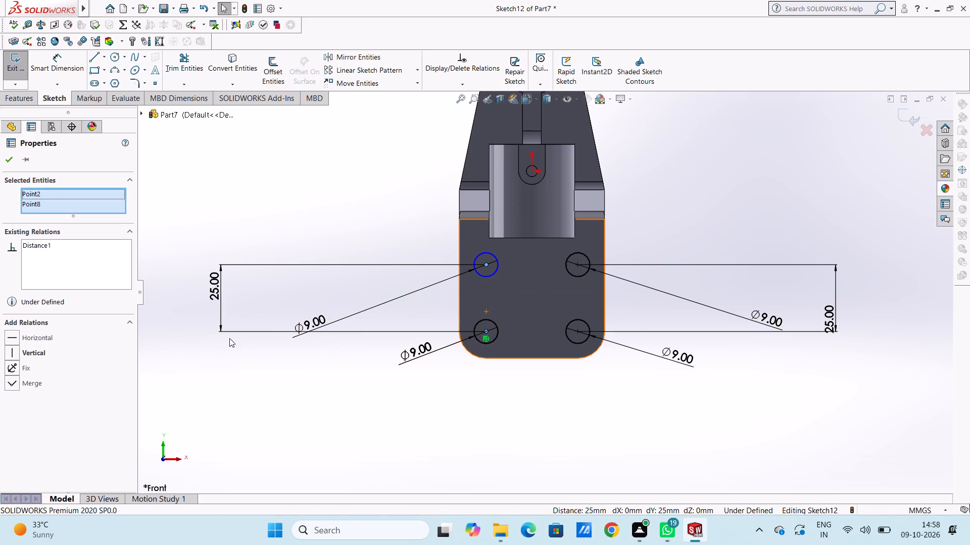
click(13, 352)
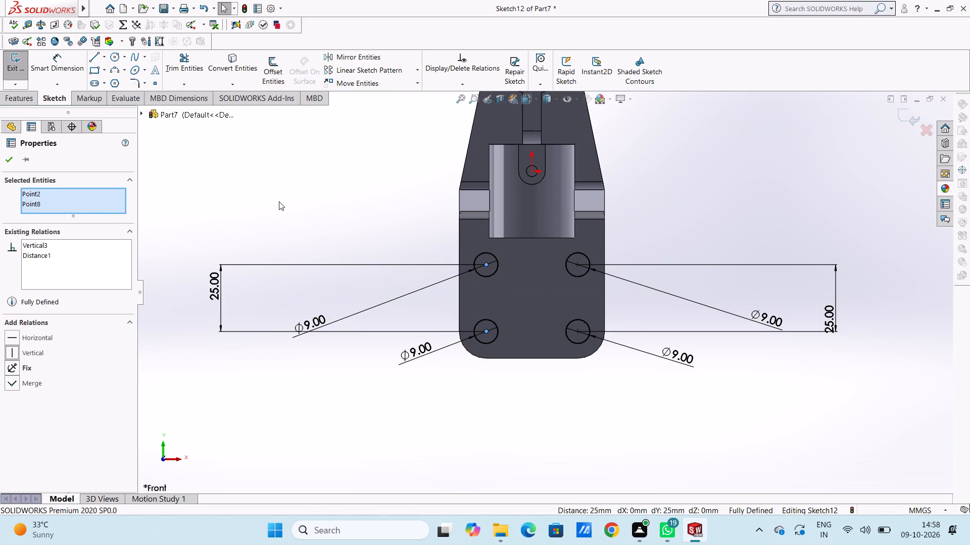
click(279, 201)
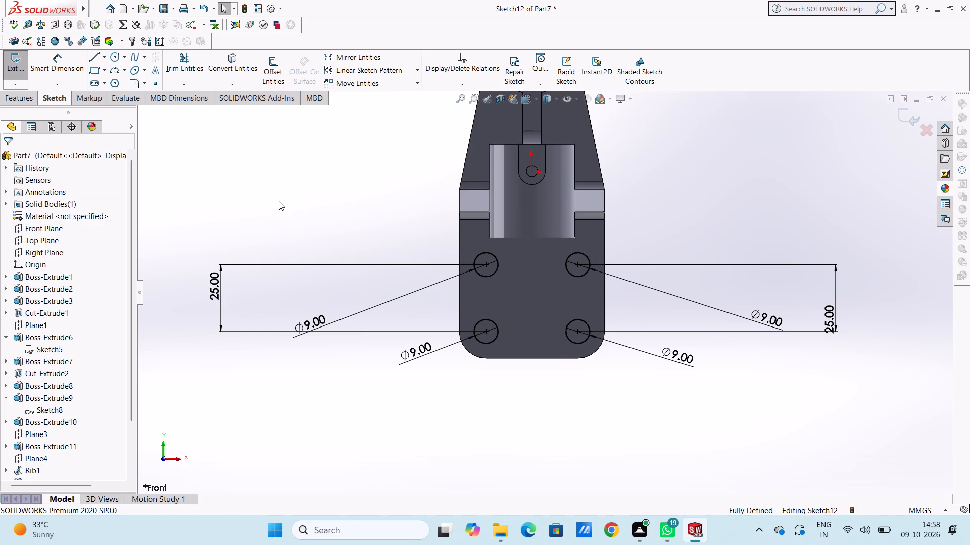
Cut-extrude the four circles through the plate with a blind depth of 55 mm.
middle_drag(360, 201, 325, 227)
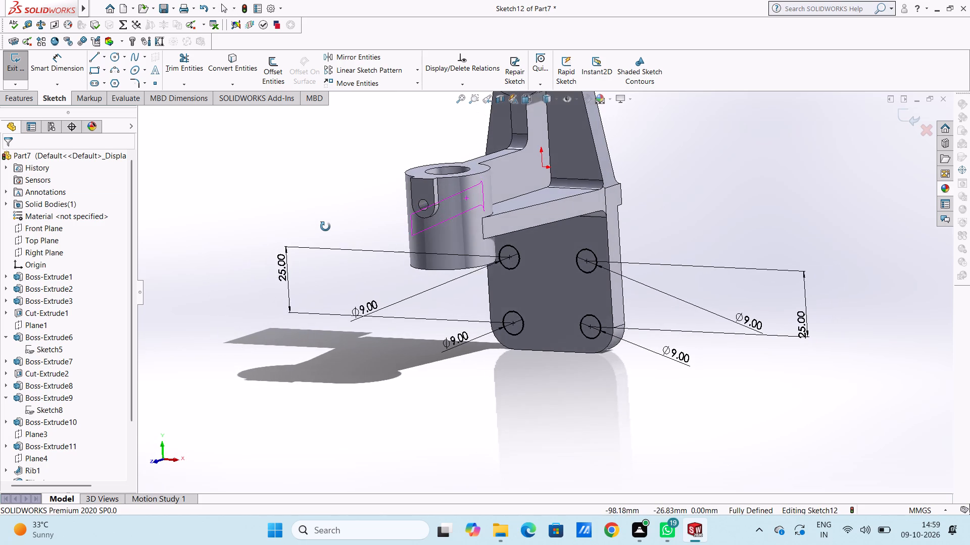
middle_drag(325, 227, 320, 227)
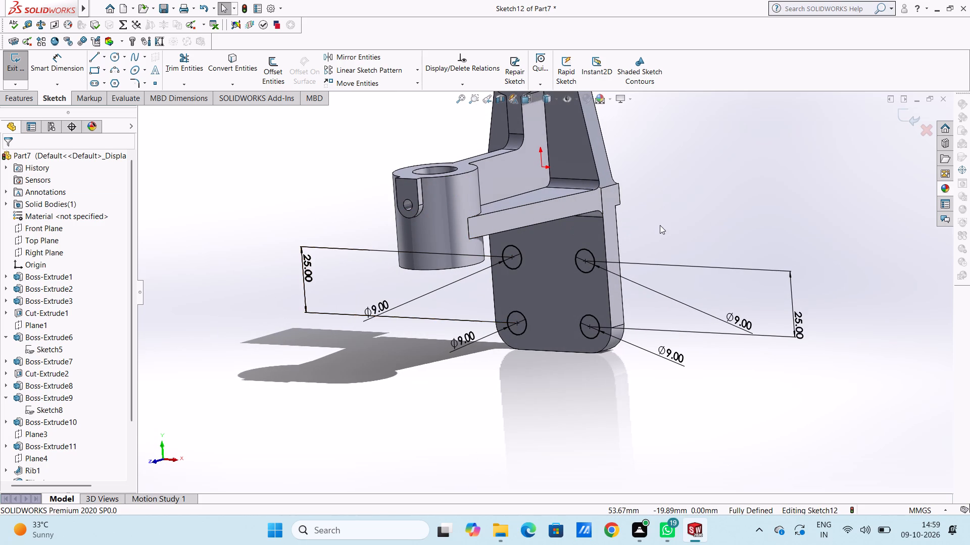
scroll(660, 225, up, 3)
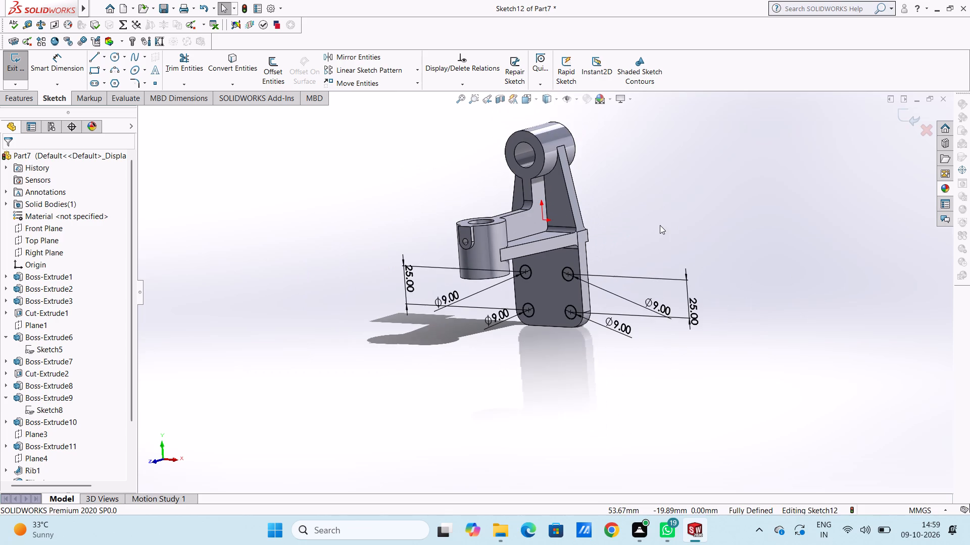
scroll(716, 207, down, 3)
scroll(485, 361, up, 3)
scroll(430, 382, down, 2)
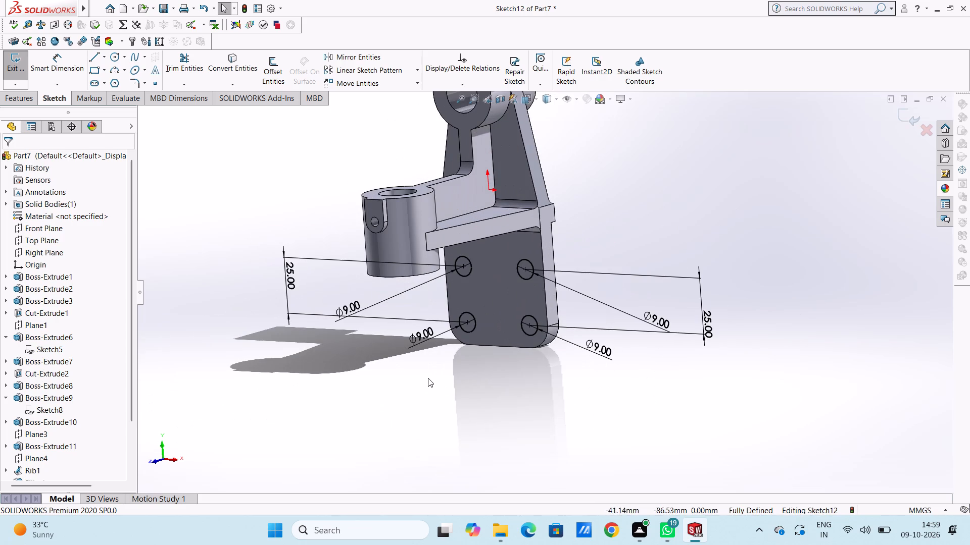
click(27, 100)
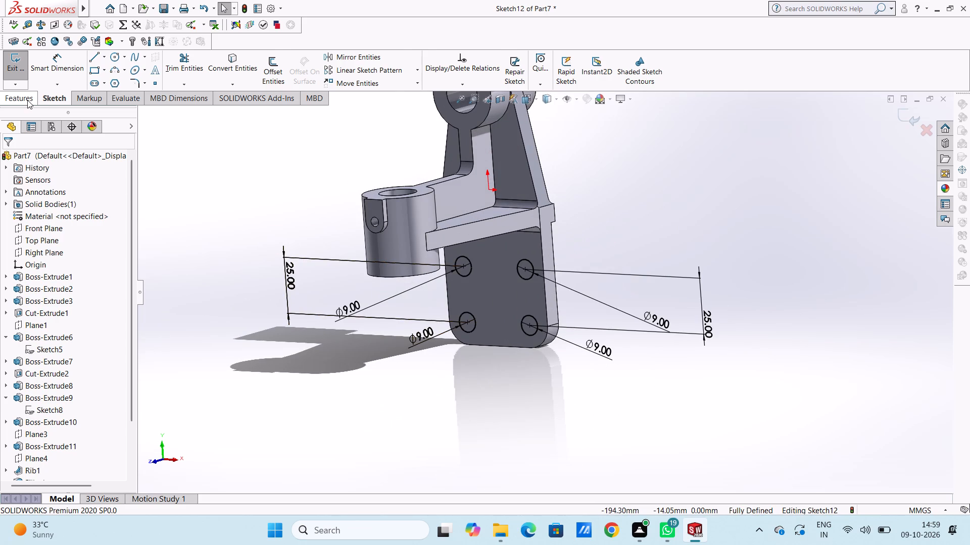
click(167, 68)
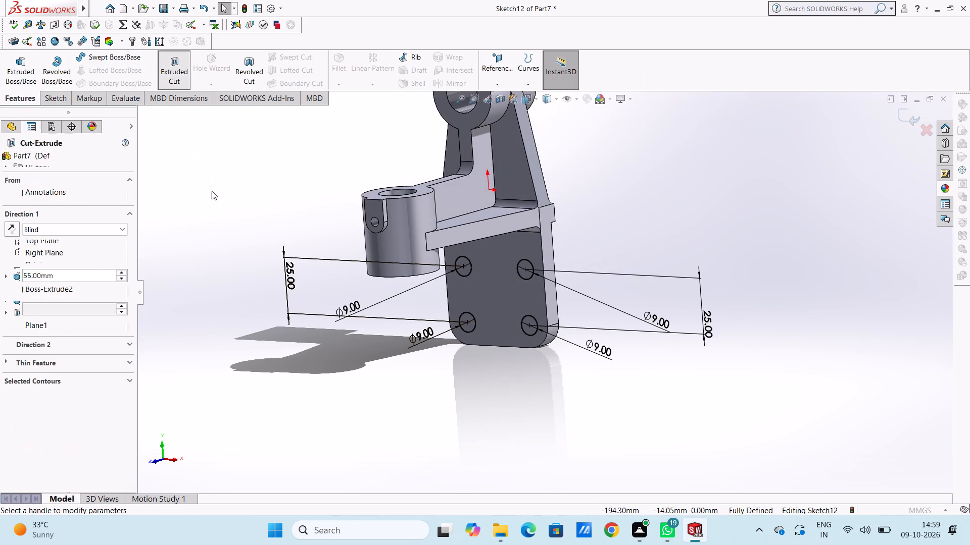
click(9, 153)
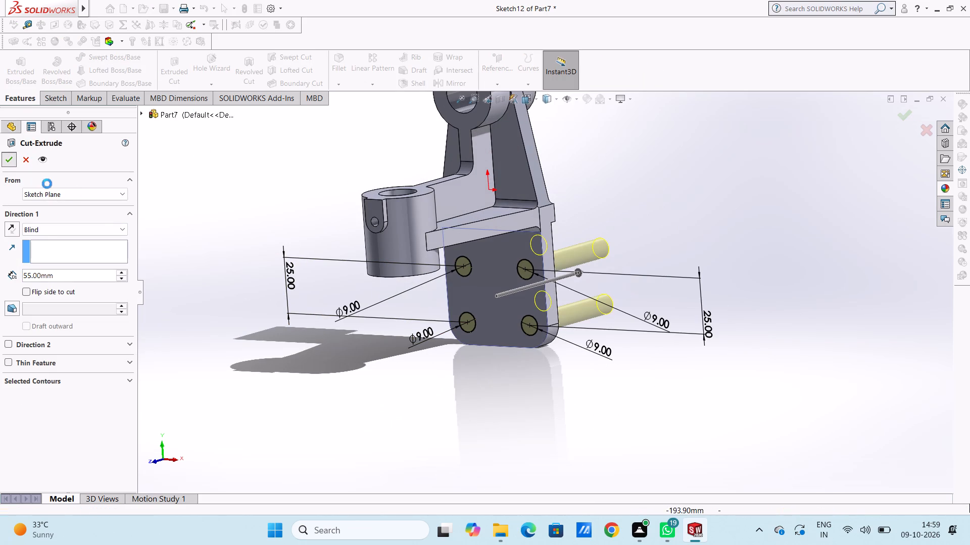
Start a new sketch on the front face of the downward plate that carries the four 9 mm holes.
click(191, 202)
middle_drag(253, 320, 282, 289)
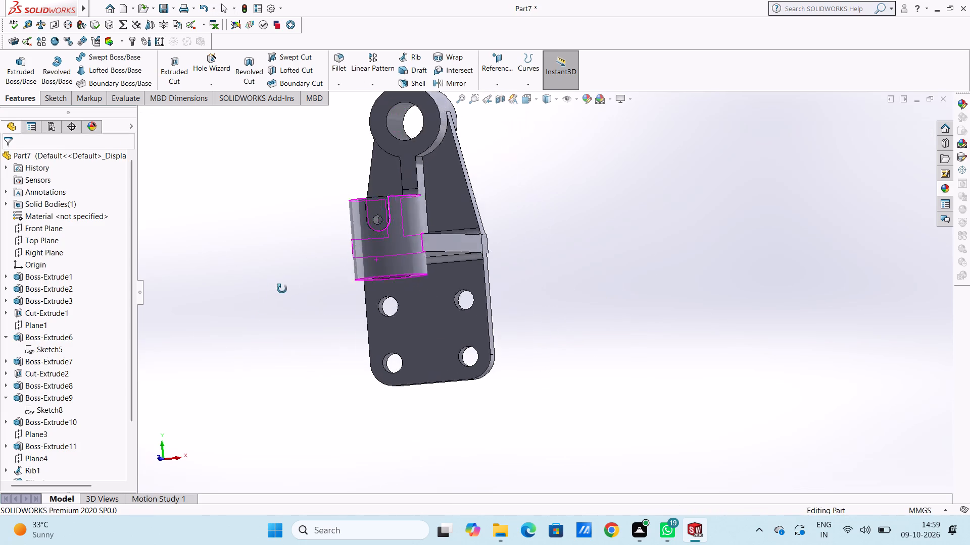
middle_drag(282, 289, 282, 271)
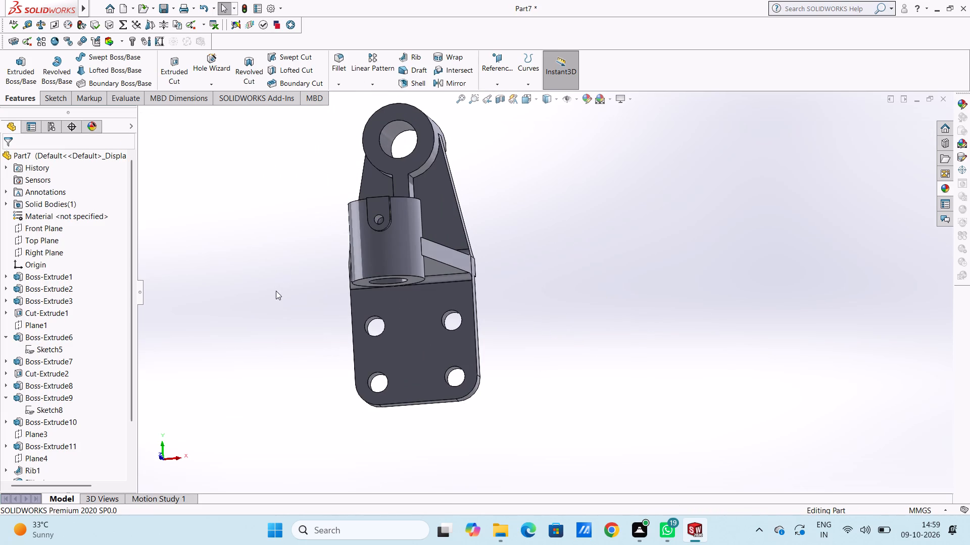
middle_drag(274, 300, 310, 298)
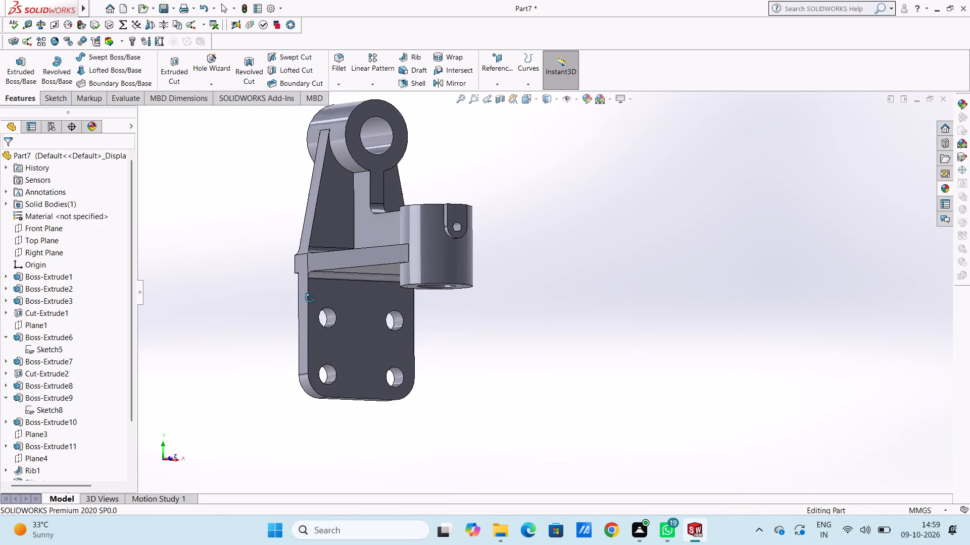
middle_drag(310, 298, 306, 299)
key(ctrl+1)
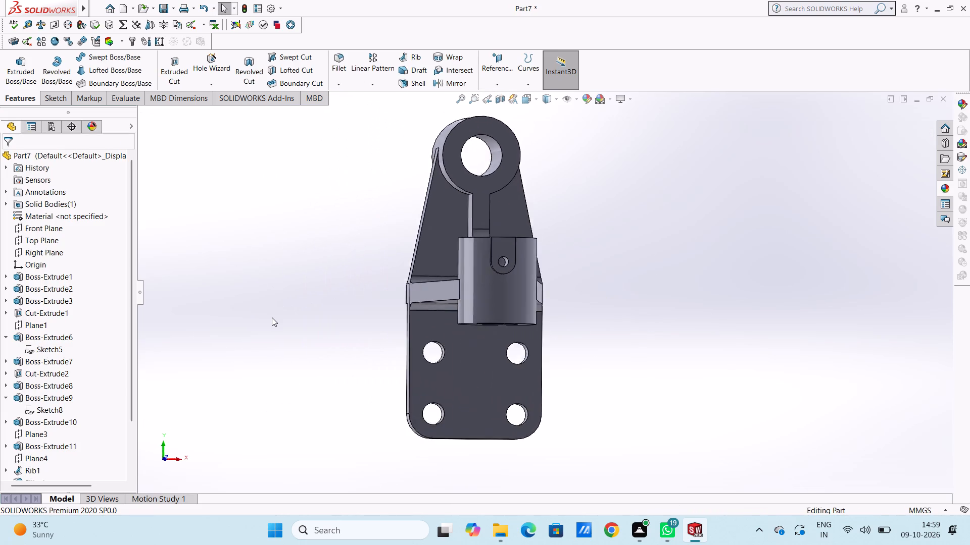
scroll(272, 317, up, 1)
scroll(565, 413, down, 4)
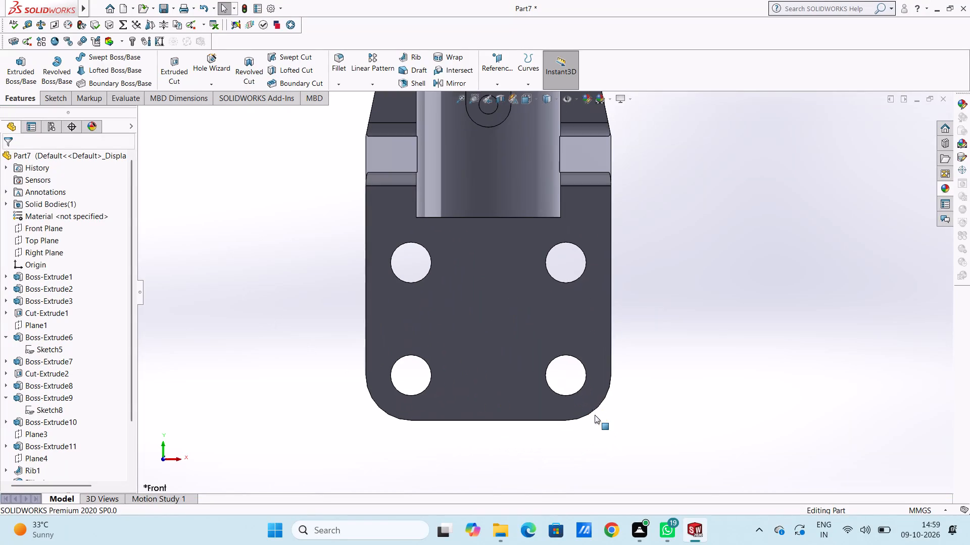
scroll(548, 340, down, 2)
click(473, 303)
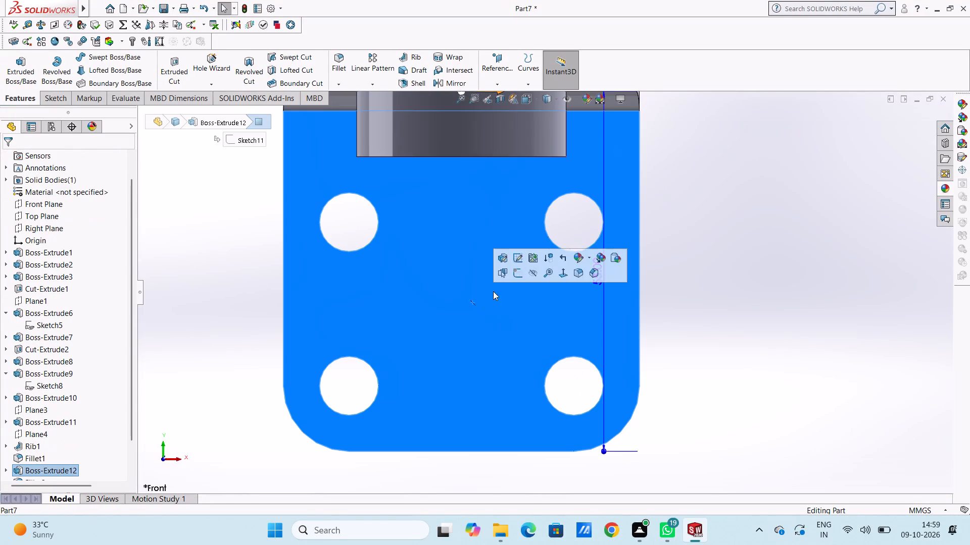
click(520, 278)
click(238, 293)
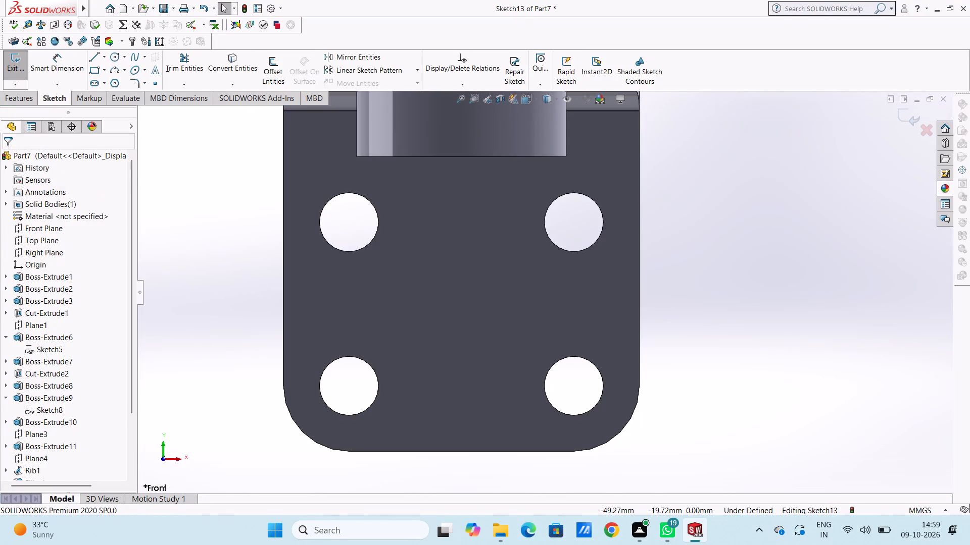
Sketch four circles about 13 mm in diameter on the plate face, each concentric with one of the 9 mm holes.
click(114, 53)
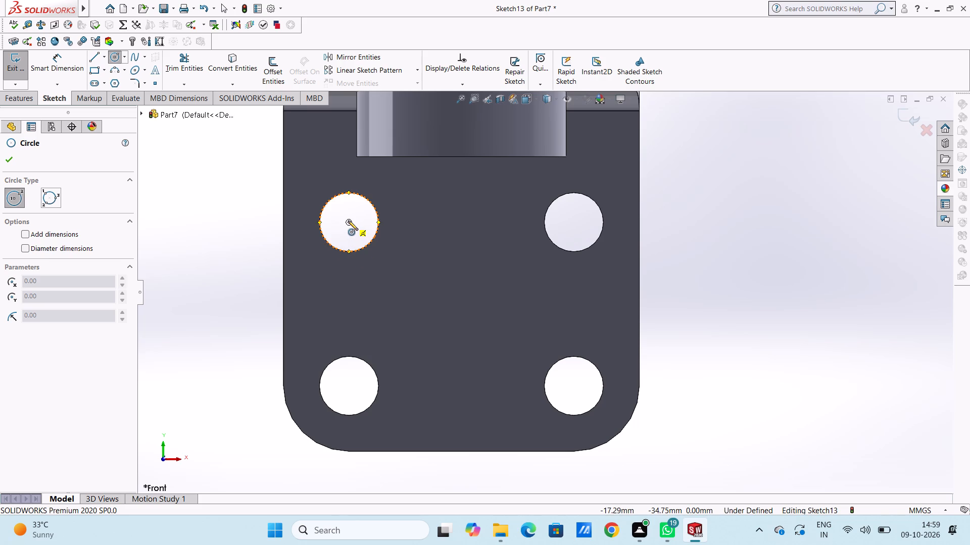
click(348, 222)
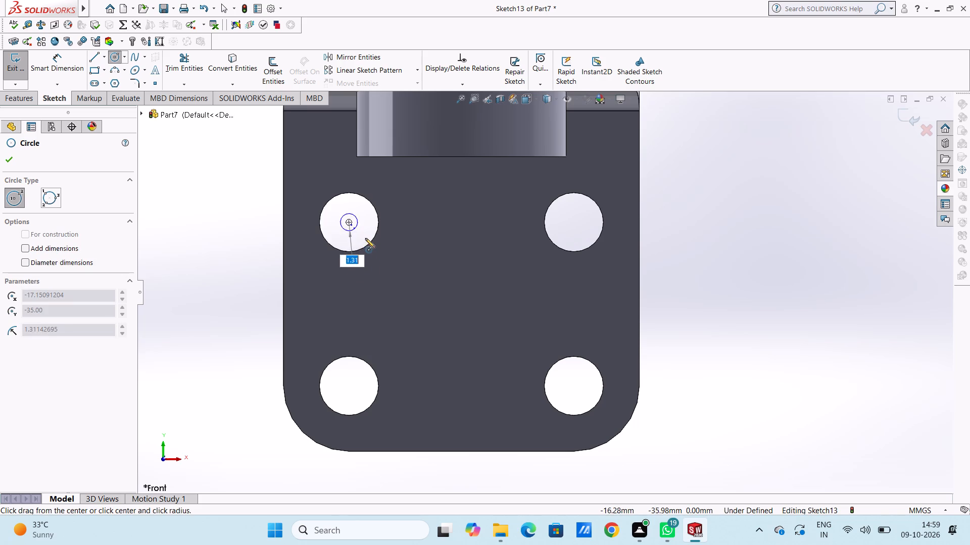
click(379, 253)
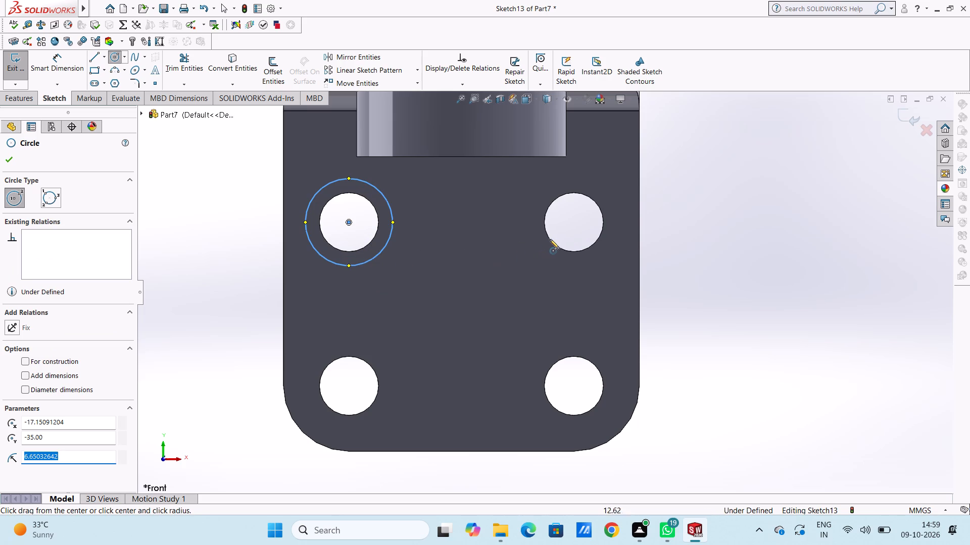
click(573, 221)
click(600, 258)
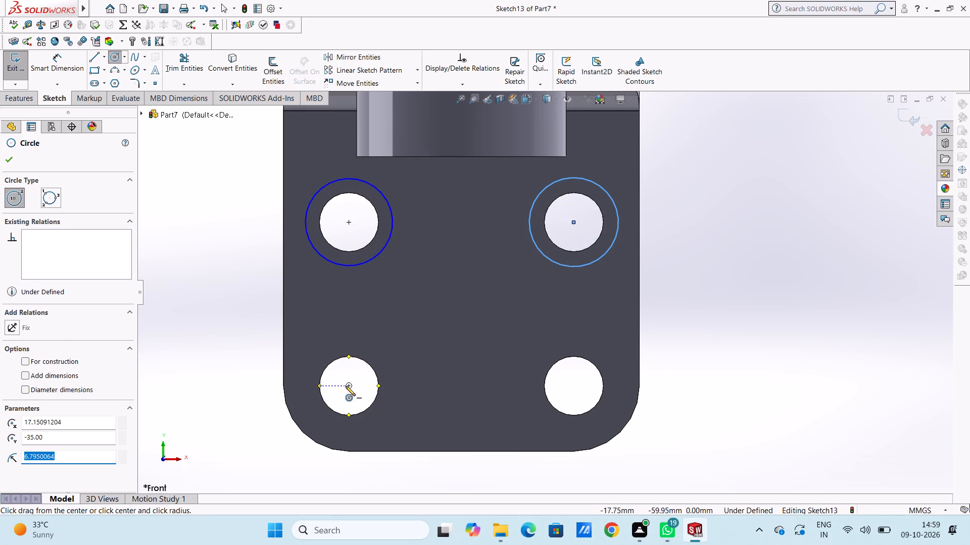
click(348, 386)
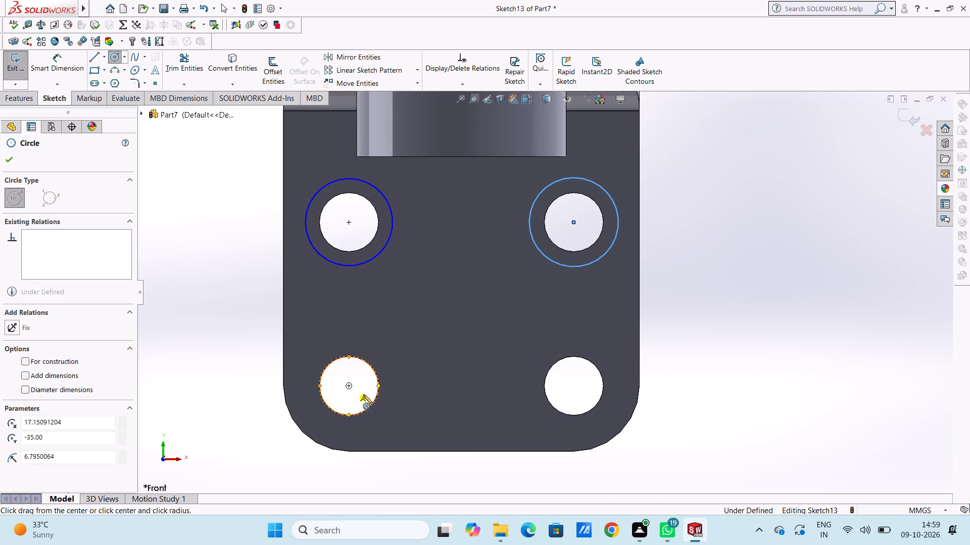
click(382, 411)
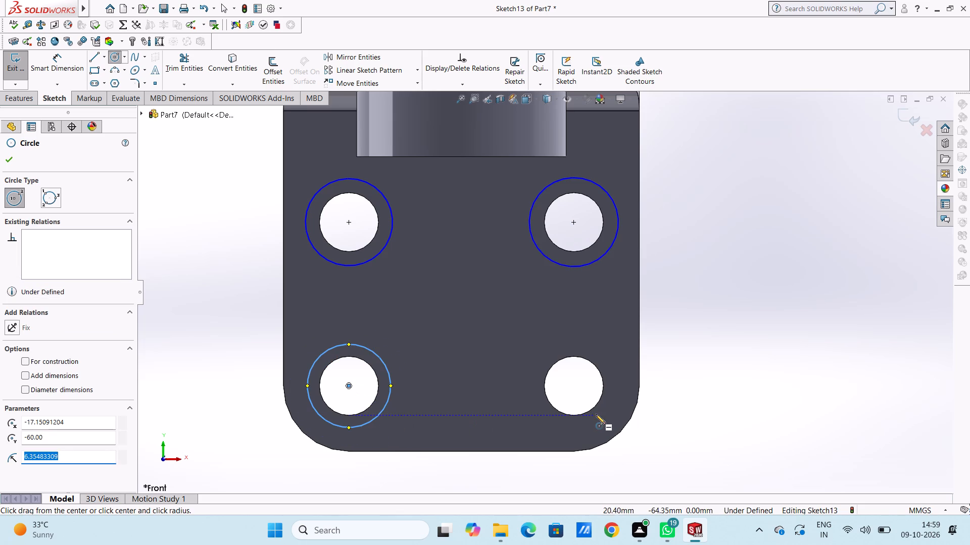
click(573, 386)
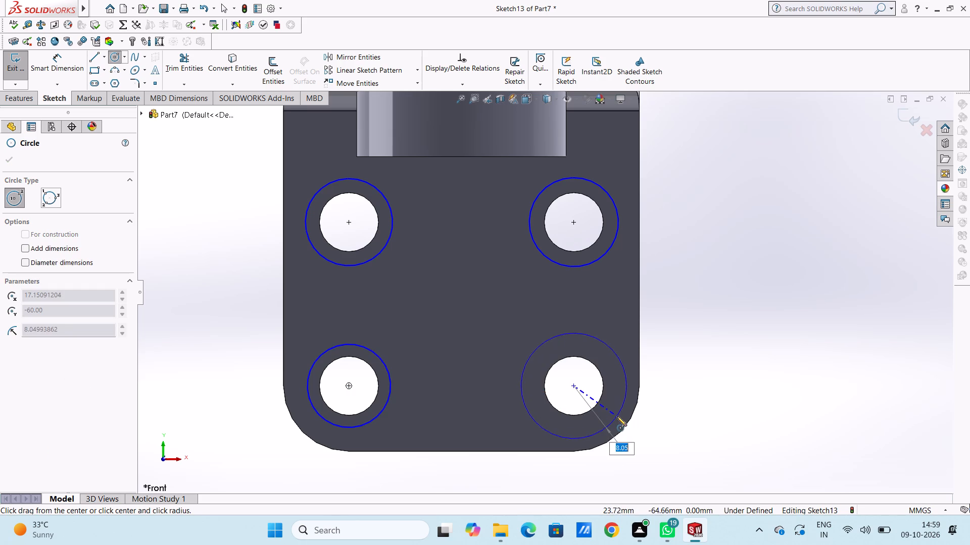
click(609, 410)
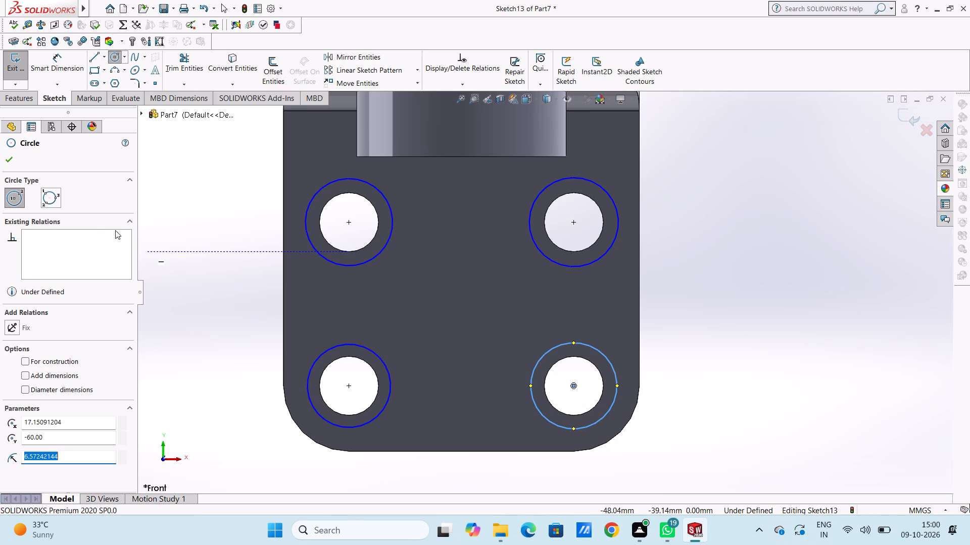
click(15, 159)
Dimension both upper circles on the plate with a diameter of 15 mm.
click(68, 71)
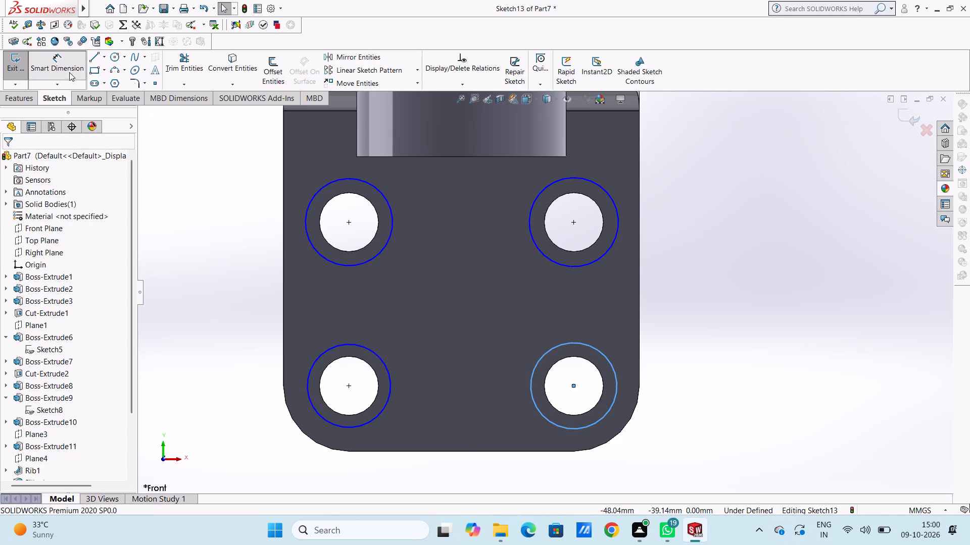
scroll(201, 214, down, 1)
scroll(202, 217, up, 3)
scroll(665, 312, up, 2)
scroll(615, 327, down, 2)
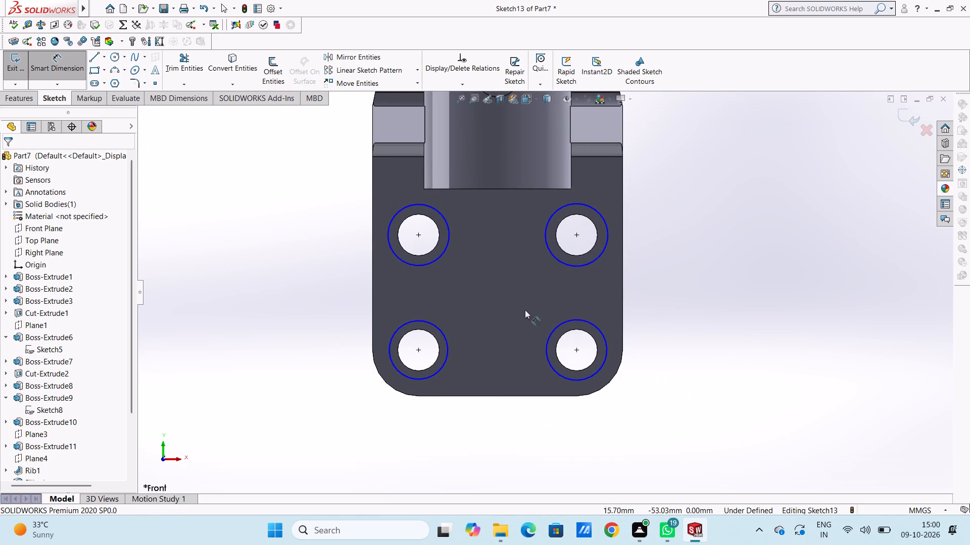
click(425, 266)
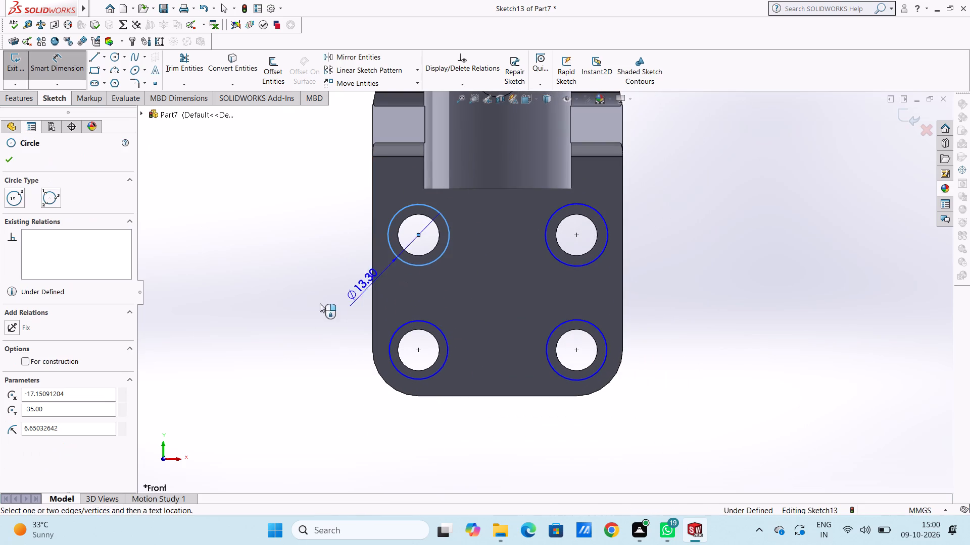
click(222, 304)
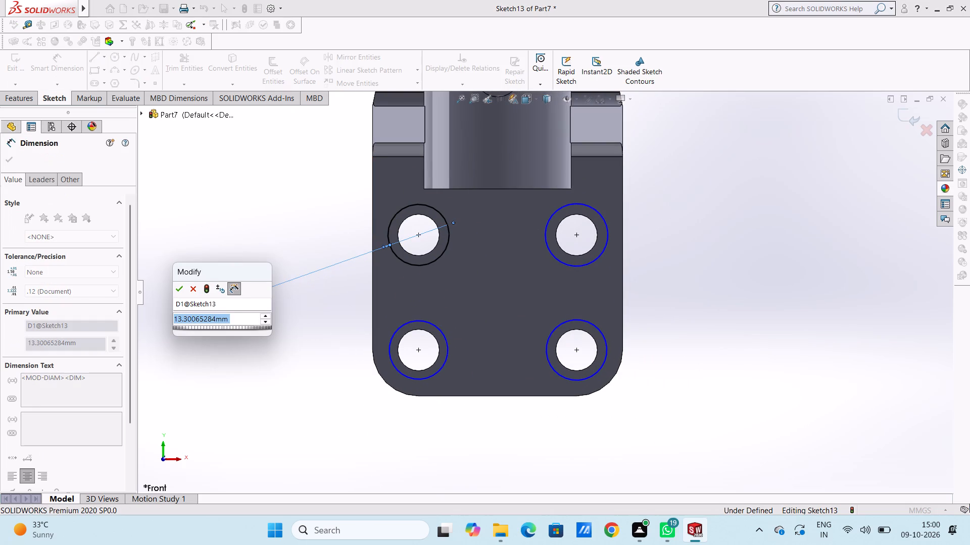
text(15)
key(Return)
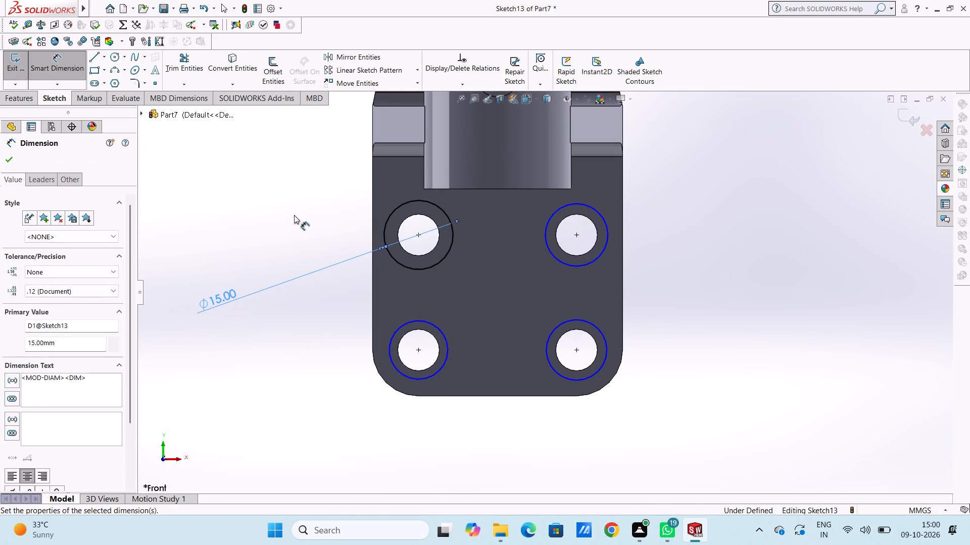
click(294, 214)
click(601, 257)
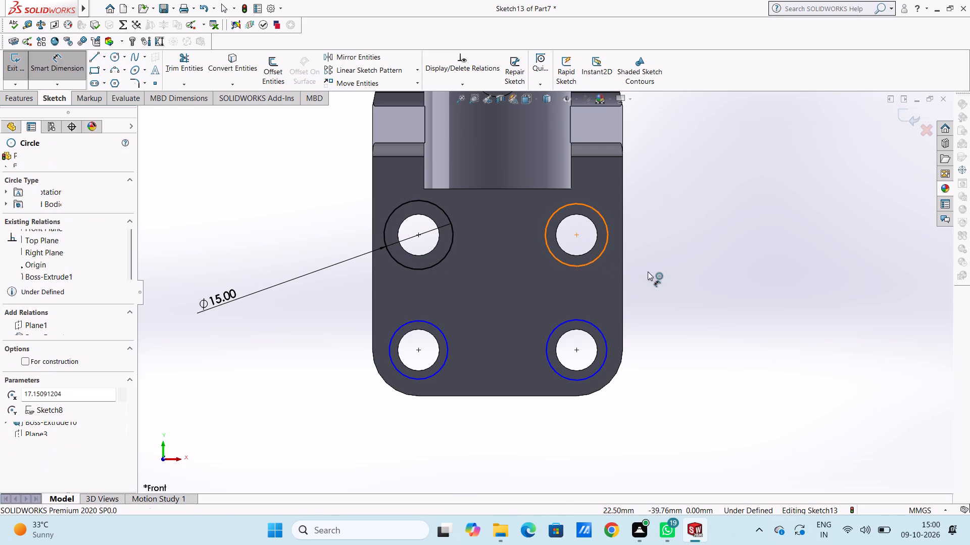
click(750, 311)
text(15)
key(Return)
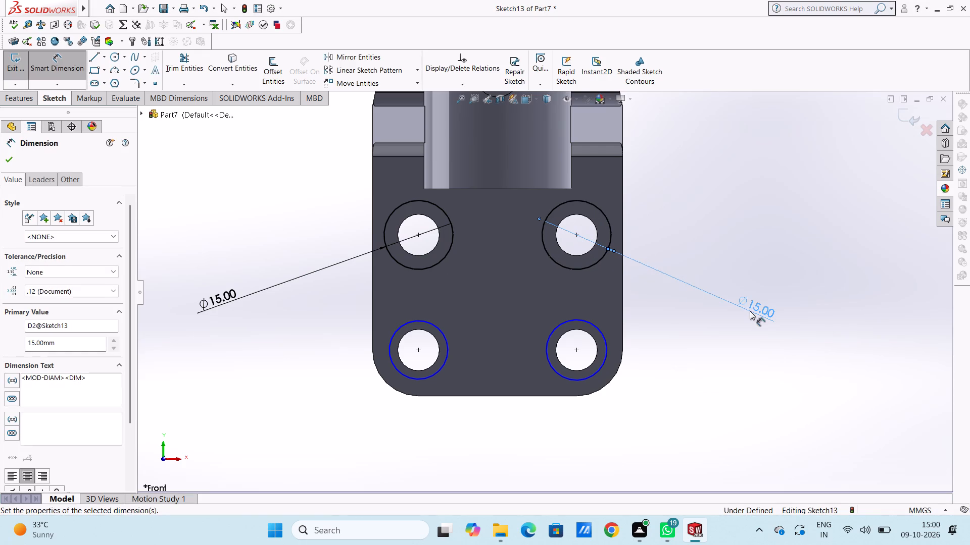
click(731, 336)
Dimension both lower circles on the plate with a diameter of 15 mm.
click(606, 355)
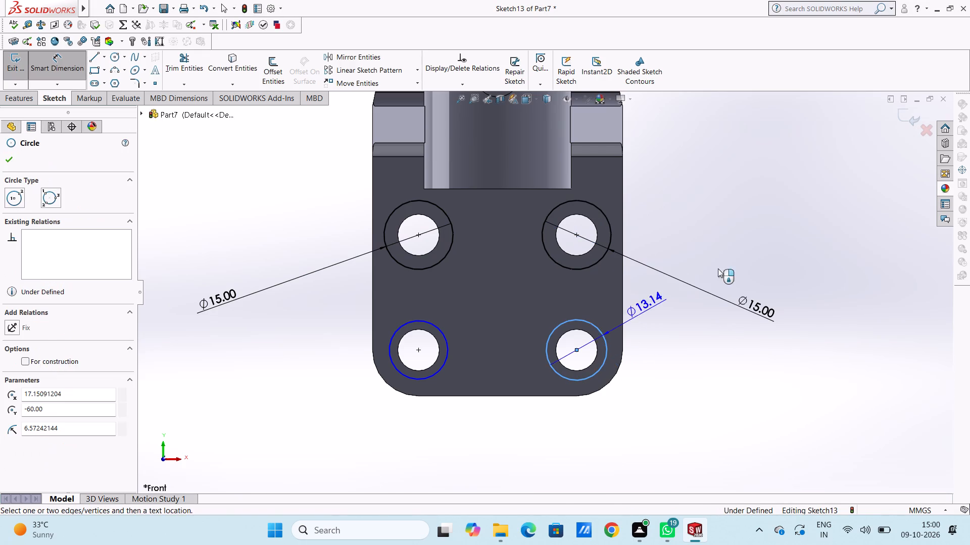
click(777, 235)
text(15)
key(Return)
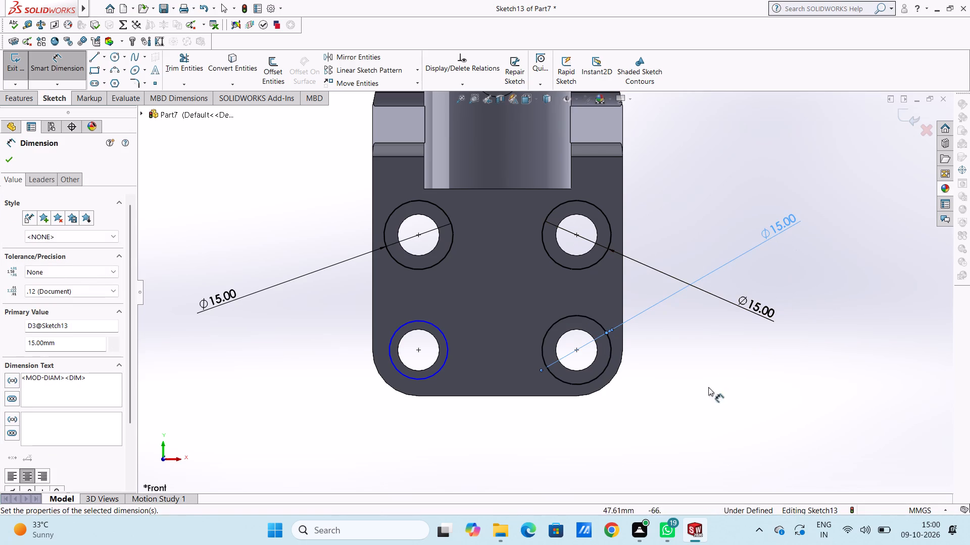
click(701, 392)
click(436, 376)
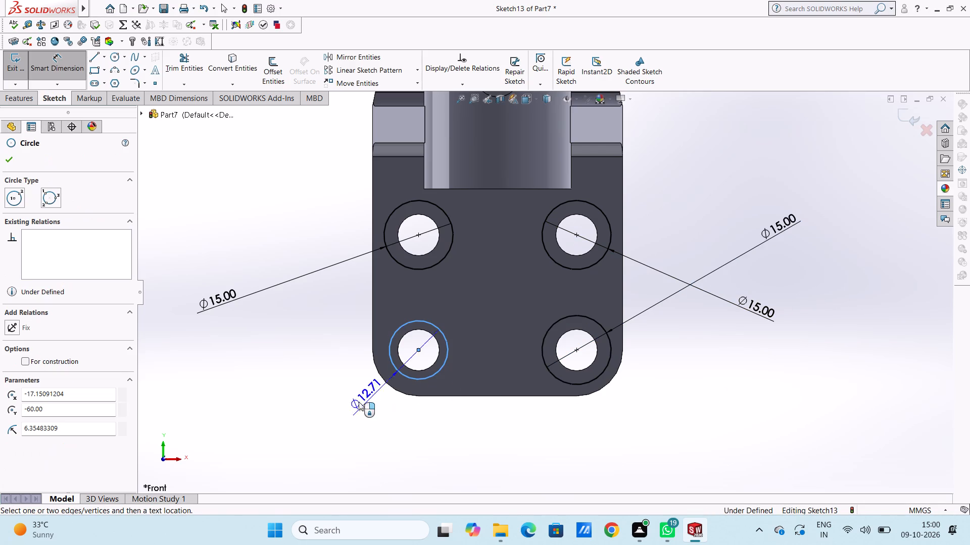
click(222, 236)
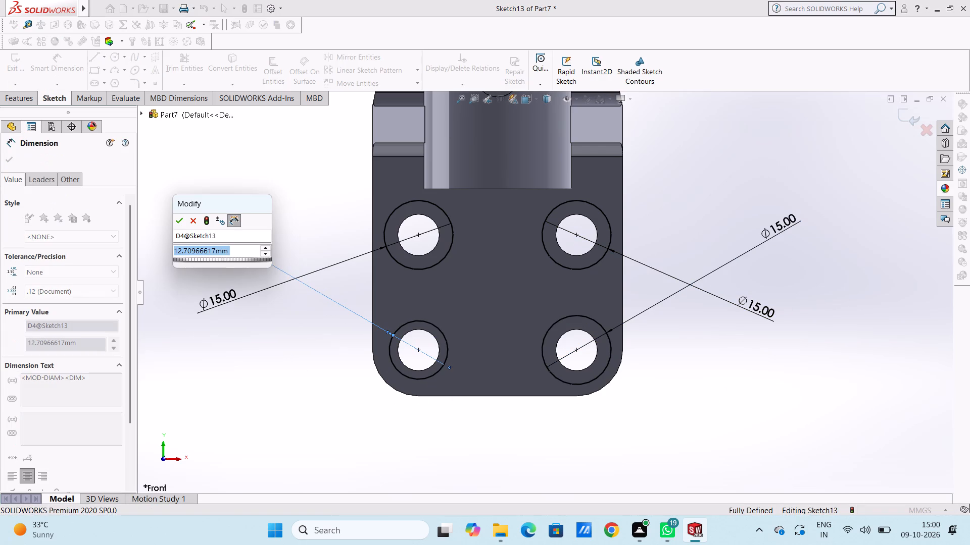
text(15)
key(Return)
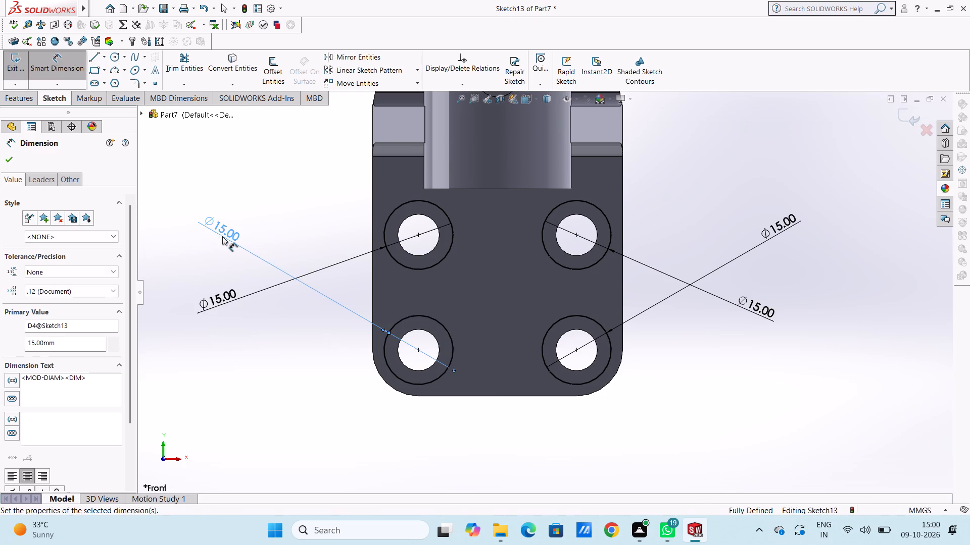
click(250, 213)
Cut-extrude the four 15 mm circles into the plate with a blind depth of 5 mm to counterbore the holes.
scroll(250, 213, up, 3)
middle_drag(341, 192, 297, 214)
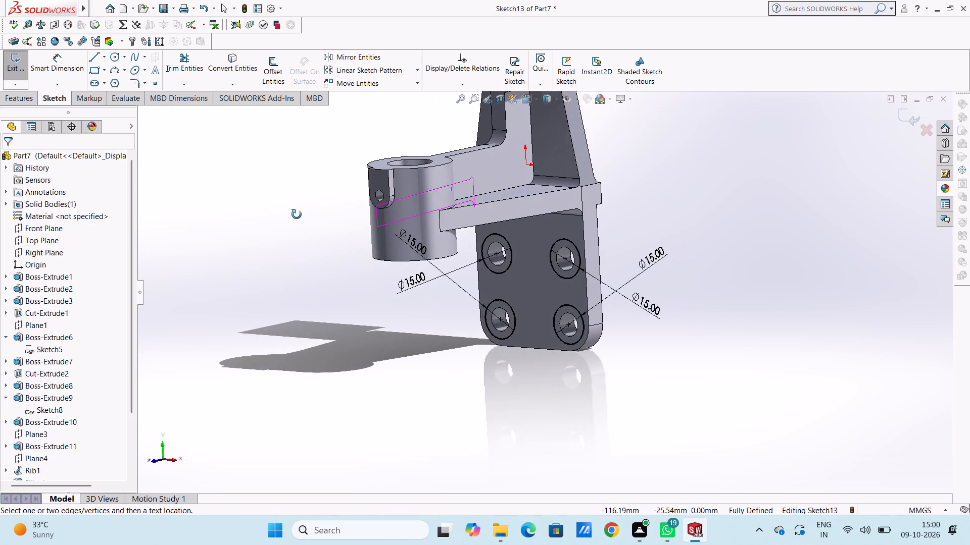
middle_drag(297, 214, 299, 210)
scroll(545, 264, down, 1)
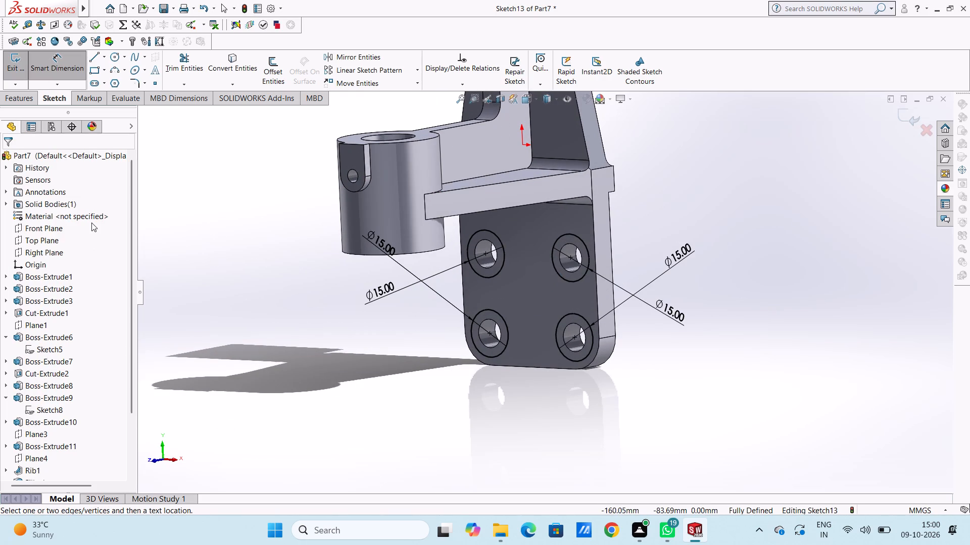
click(63, 61)
click(24, 106)
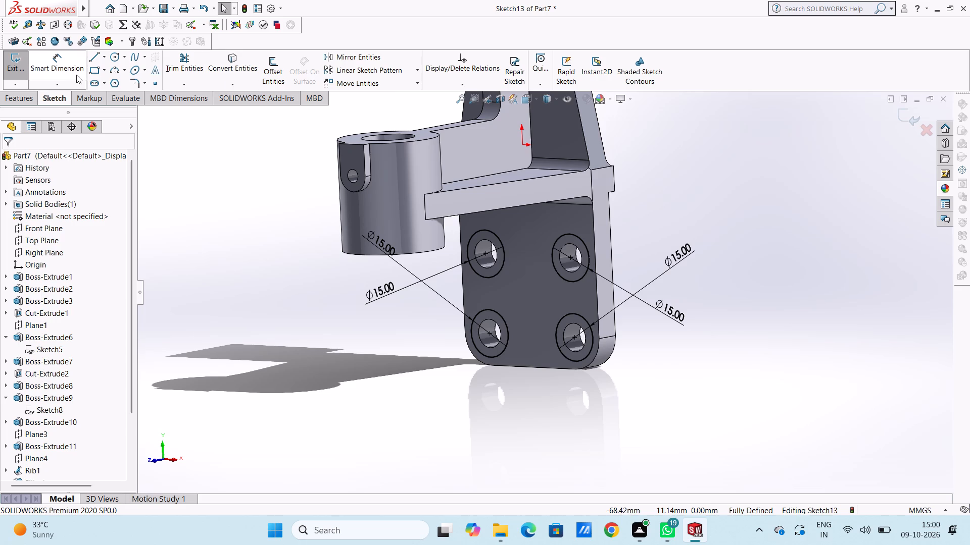
click(27, 95)
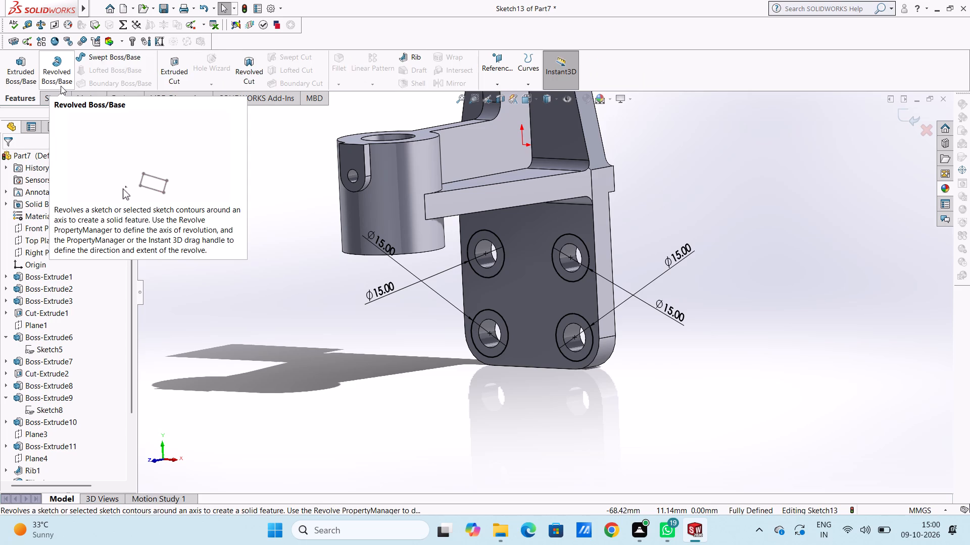
click(170, 68)
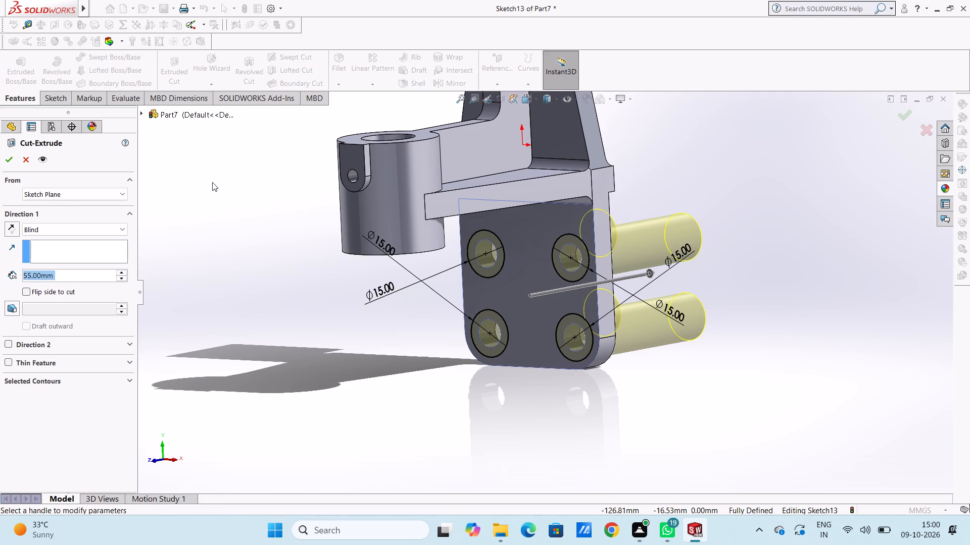
key(5)
key(Return)
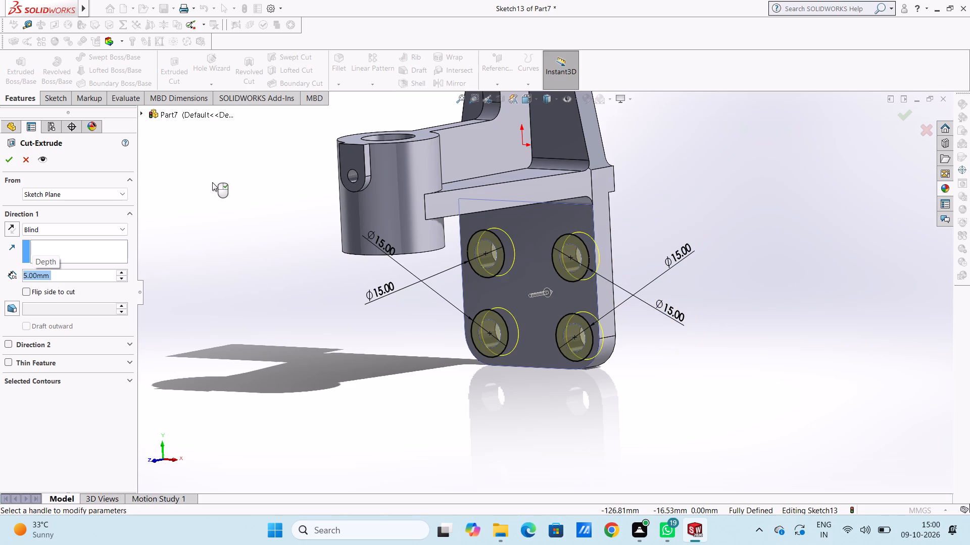
click(14, 163)
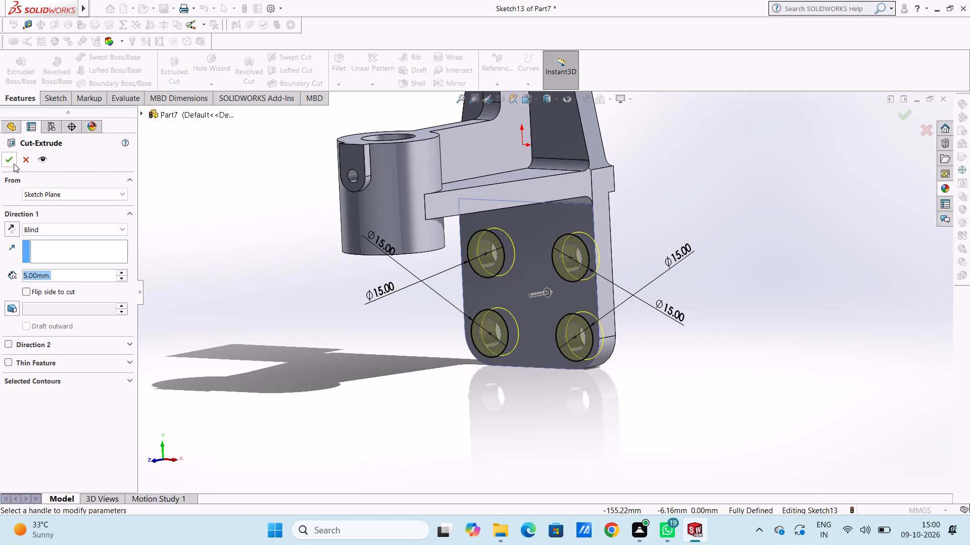
click(215, 245)
middle_drag(238, 279, 264, 256)
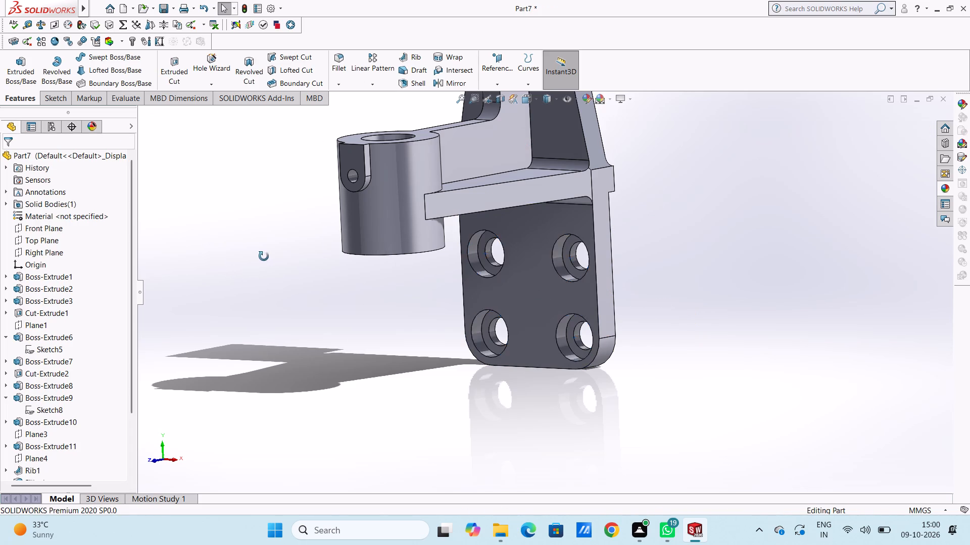
Examine the bracket's sleeves, arm and counterbored plate from several angles.
middle_drag(264, 256, 251, 256)
scroll(279, 268, up, 3)
middle_drag(303, 272, 284, 296)
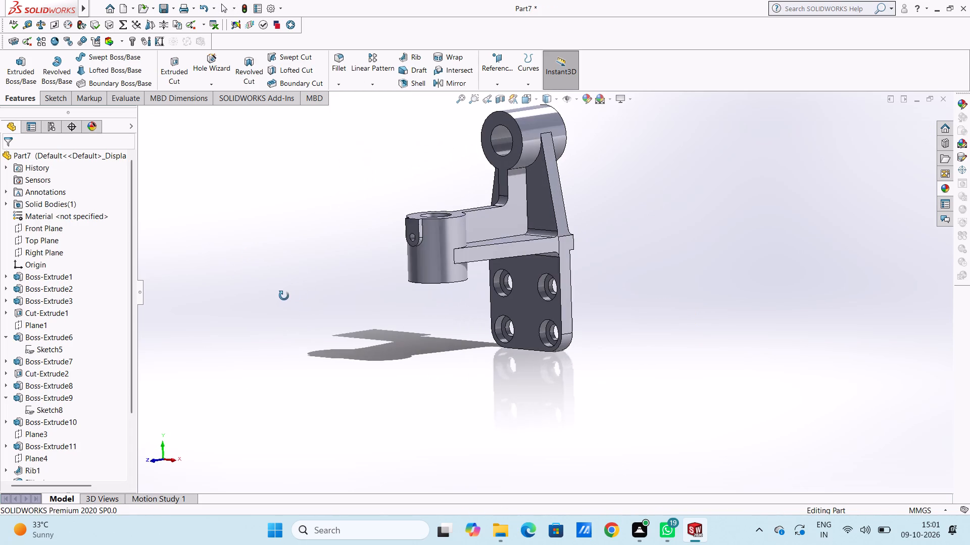
middle_drag(284, 296, 300, 291)
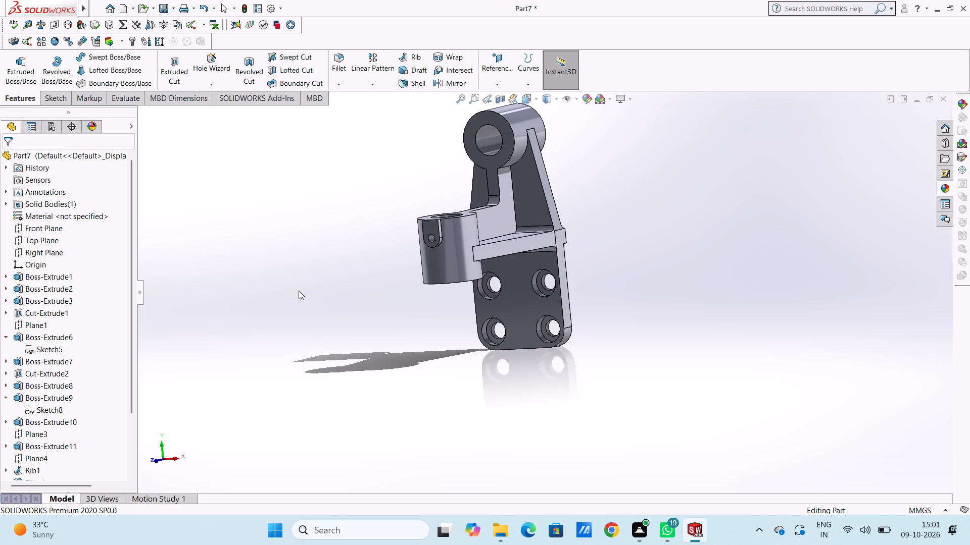
middle_drag(448, 308, 402, 282)
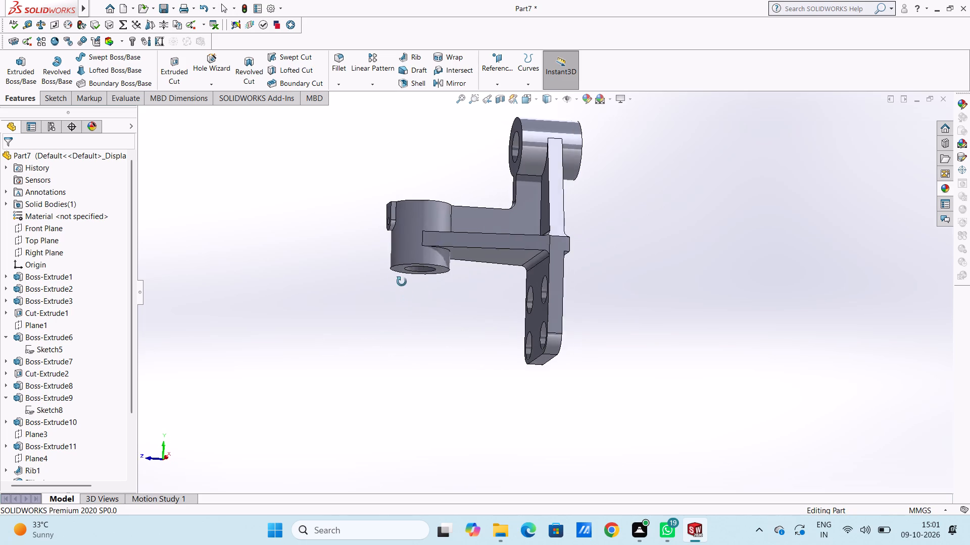
middle_drag(402, 282, 434, 300)
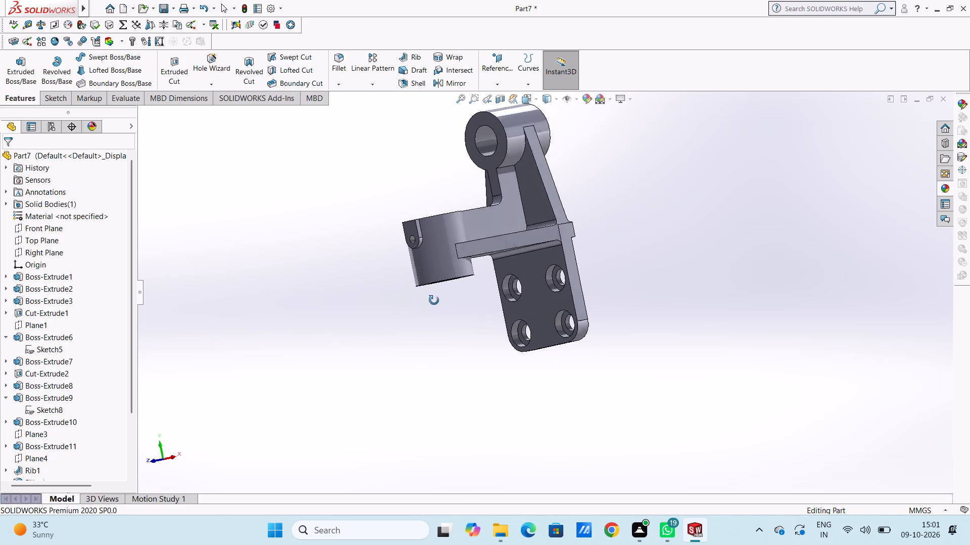
middle_drag(434, 300, 425, 294)
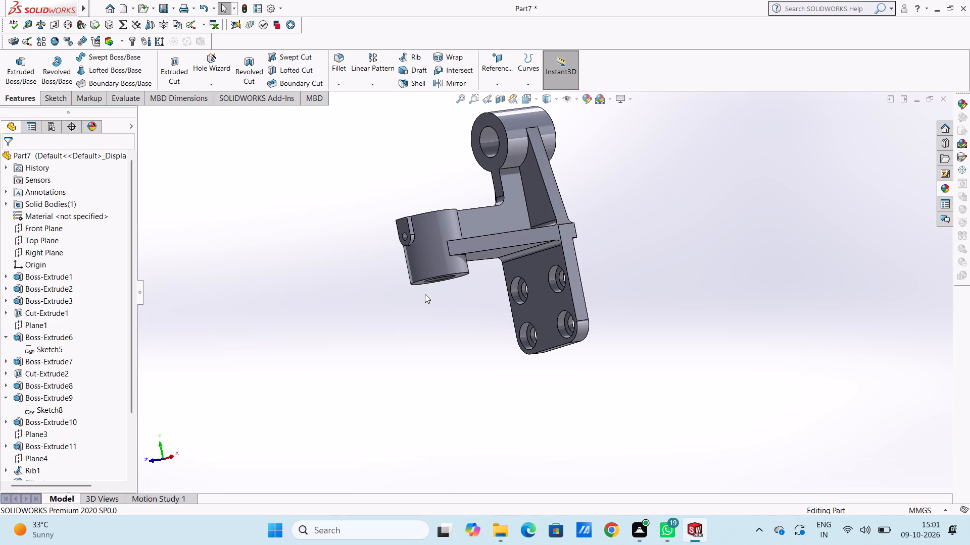
Create a reference plane parallel to the Right Plane with an offset of 0 mm.
key(ctrl+5)
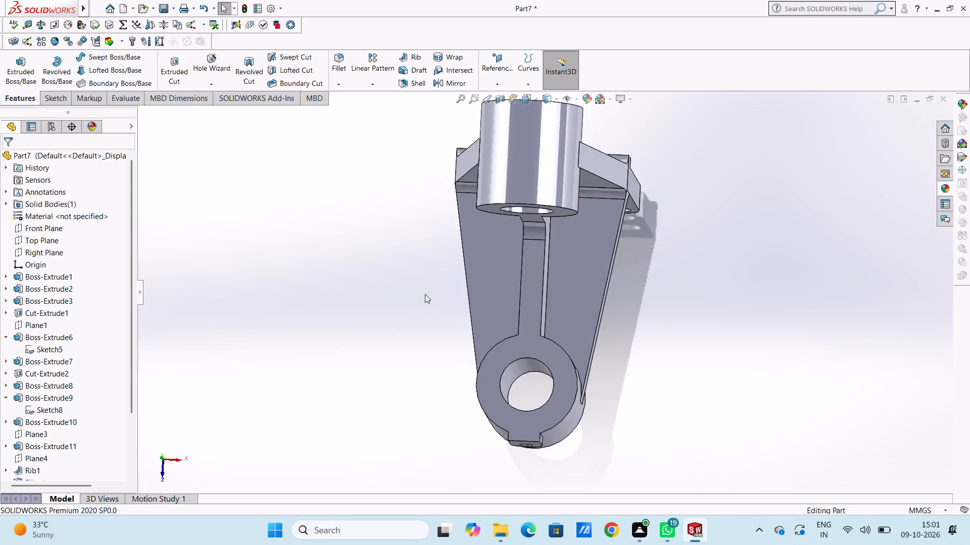
scroll(425, 294, up, 4)
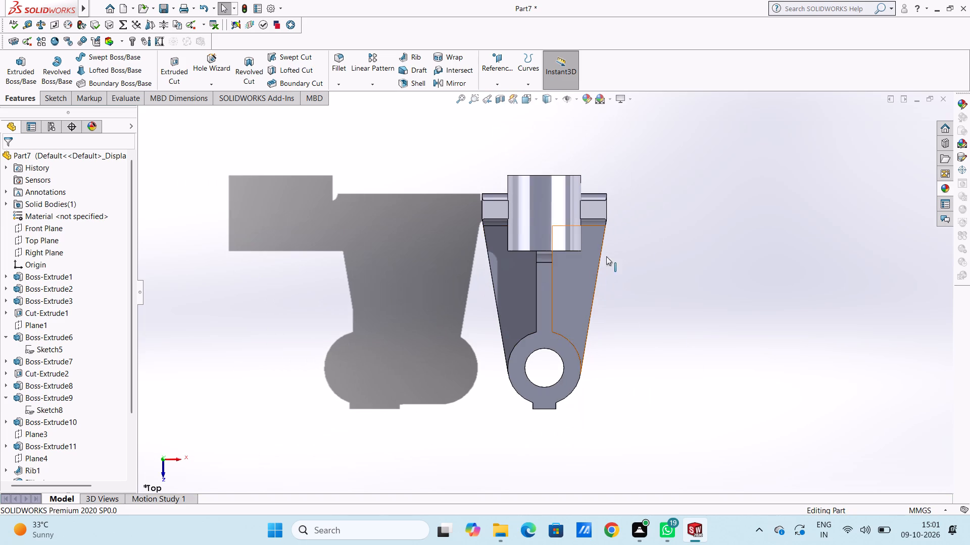
click(494, 65)
click(503, 94)
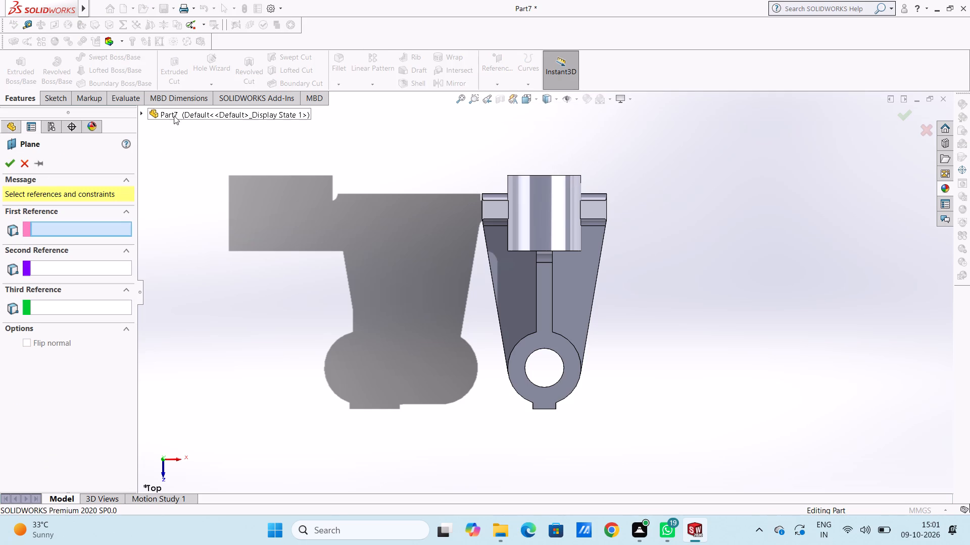
click(174, 115)
click(141, 113)
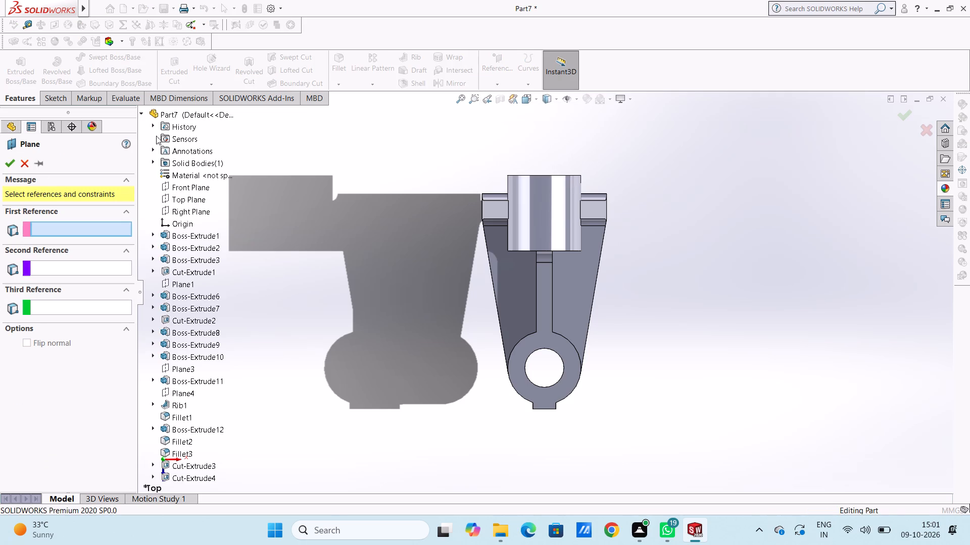
click(202, 215)
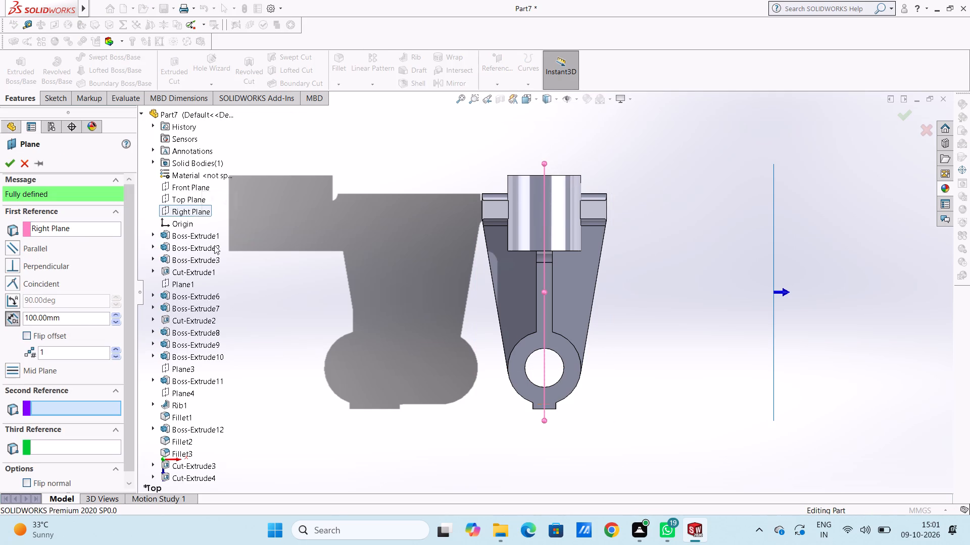
double_click(75, 317)
key(0)
key(Return)
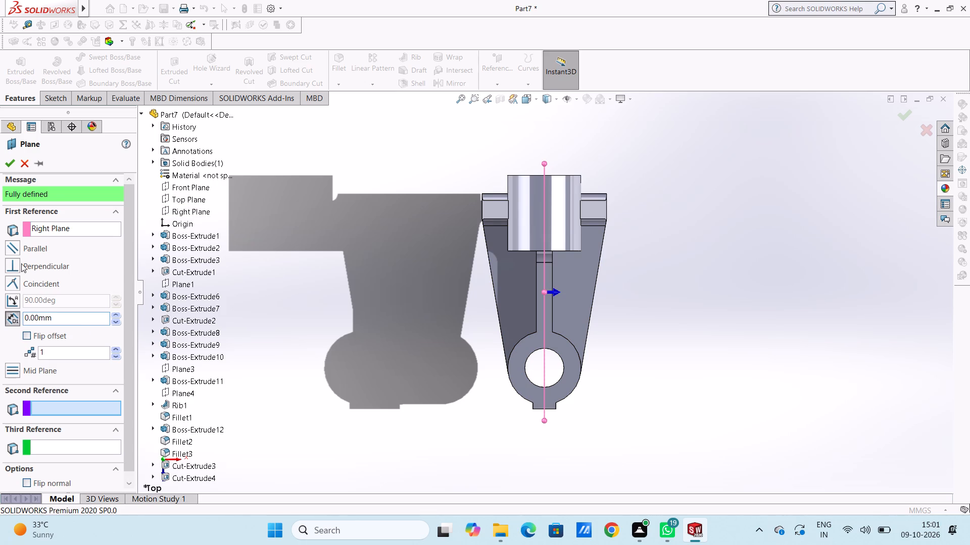
click(11, 167)
click(460, 313)
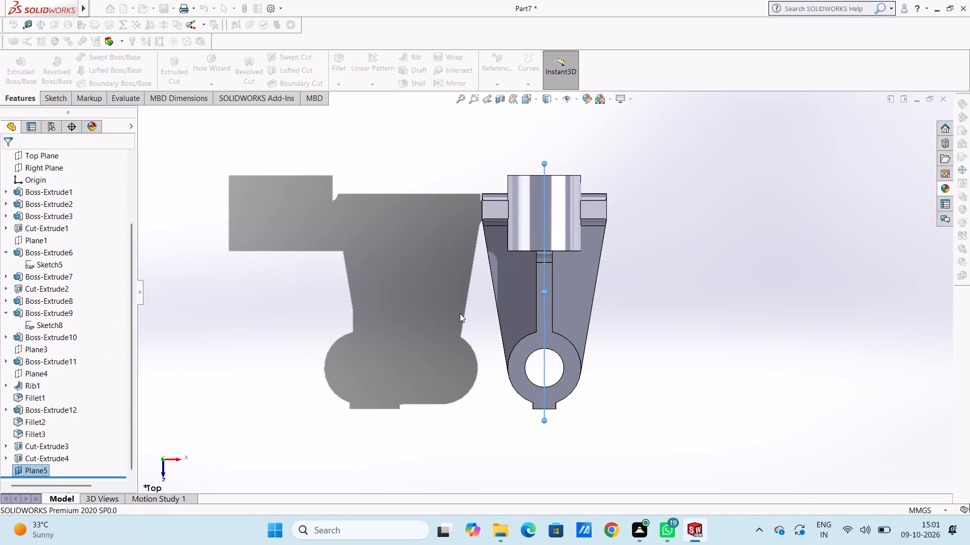
On the new plane, sketch a 3 mm vertical line down from the arm's underside and a sloped line to the plate's lower inner corner.
key(ctrl+4)
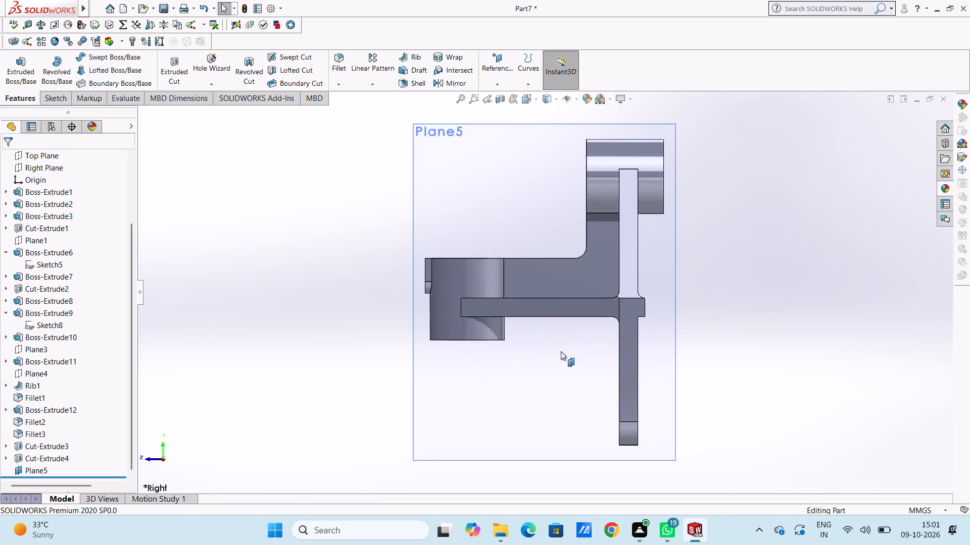
scroll(561, 354, down, 3)
scroll(591, 395, up, 3)
scroll(613, 427, down, 3)
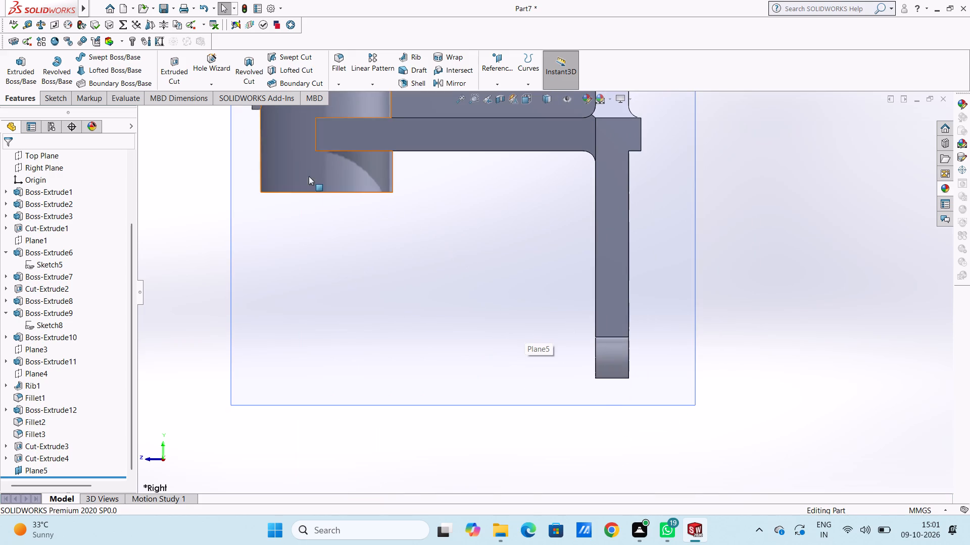
click(354, 306)
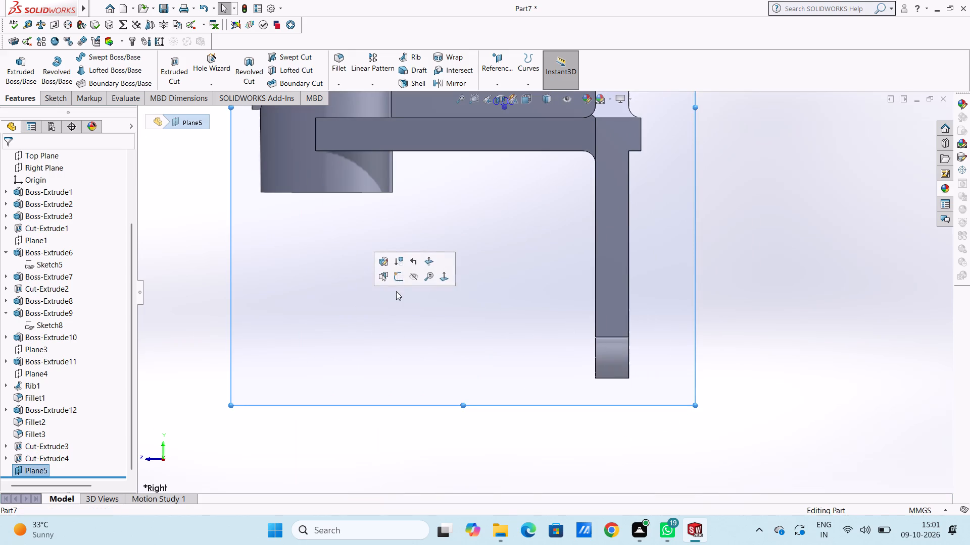
click(399, 282)
click(193, 268)
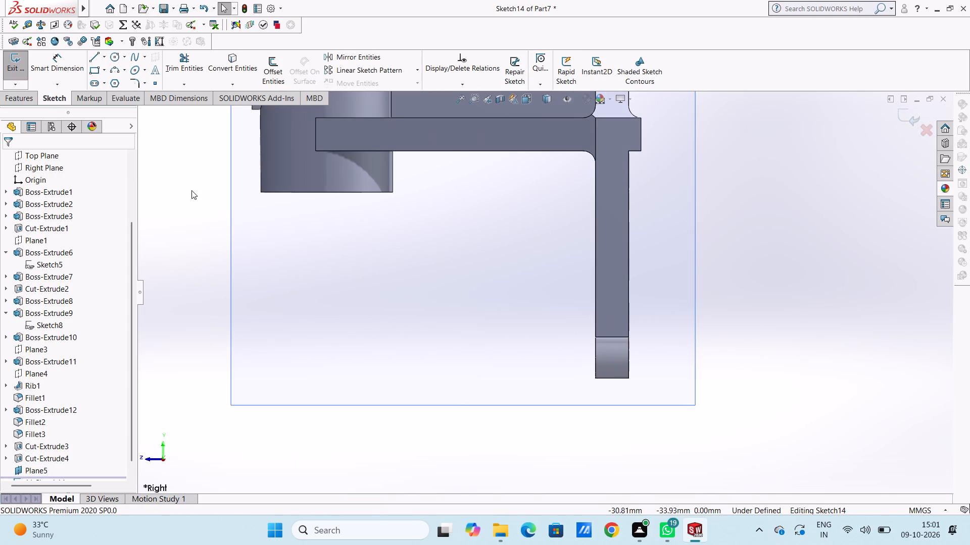
click(93, 59)
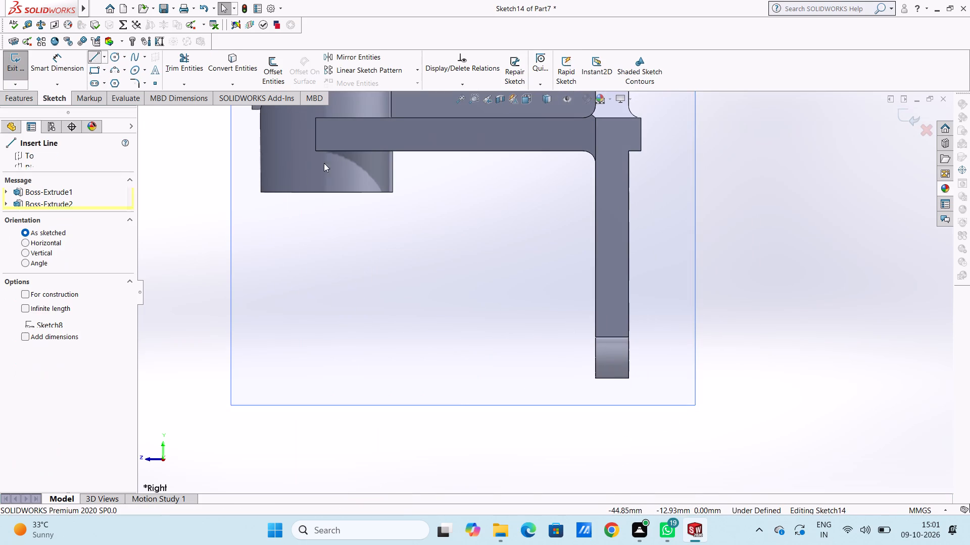
click(378, 151)
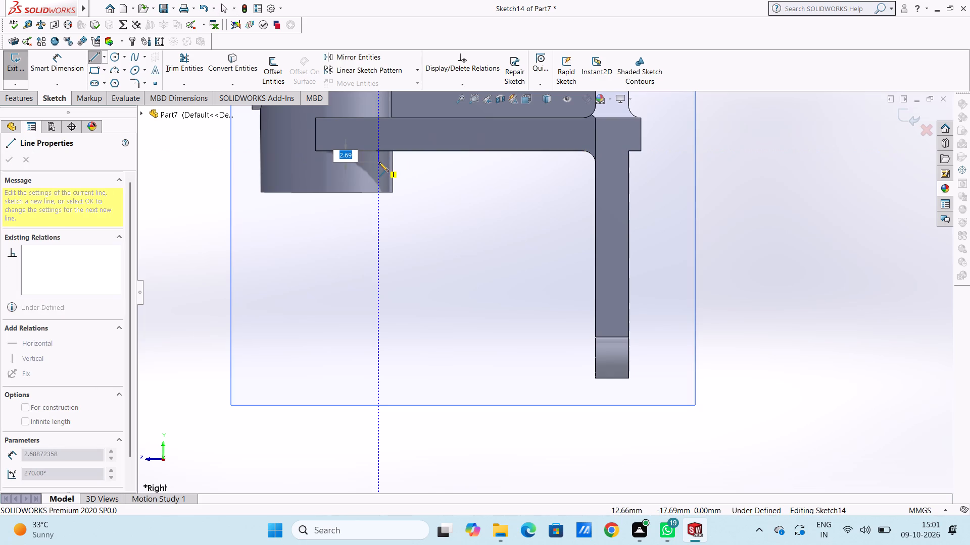
key(3)
key(Return)
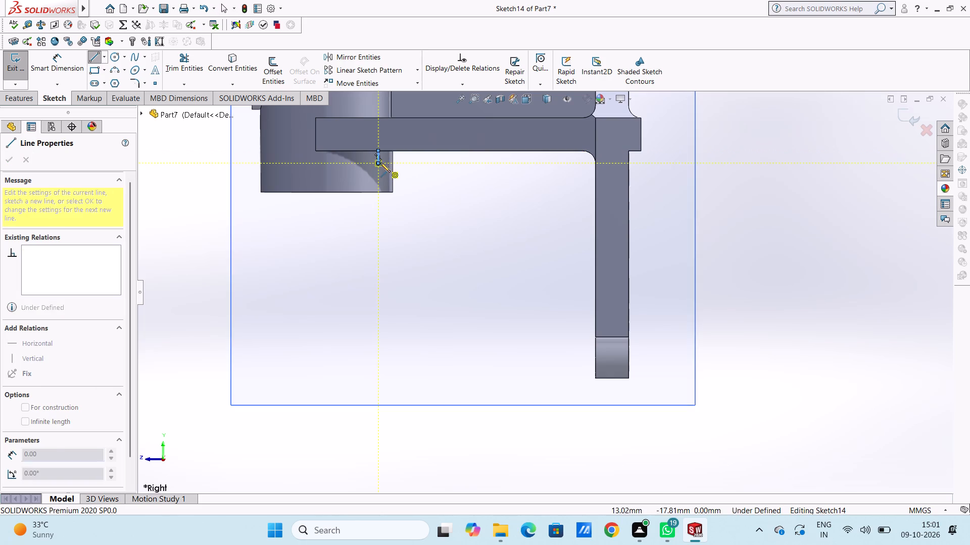
click(595, 378)
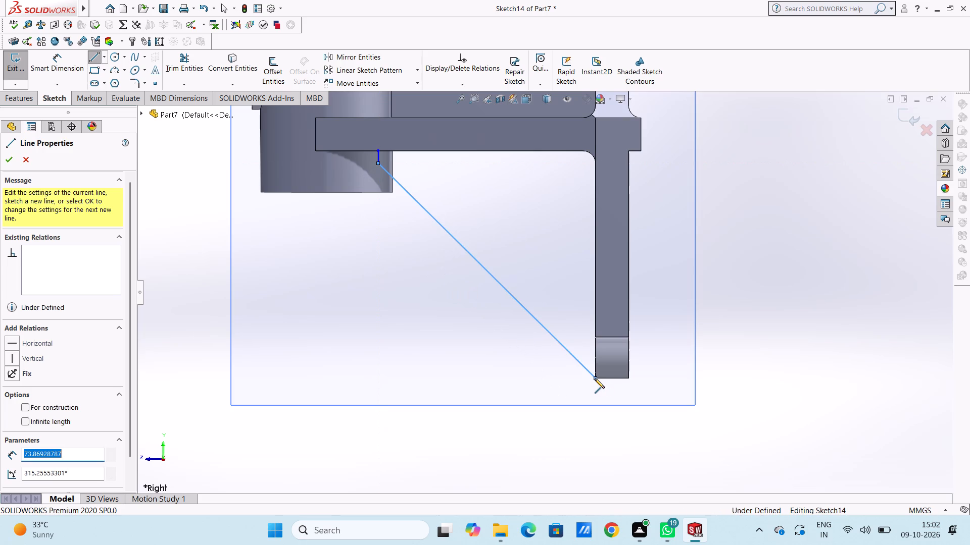
key(Escape)
key(Escape)
Dimension the length of the short vertical line beneath the arm.
scroll(595, 378, up, 4)
middle_drag(472, 408, 458, 359)
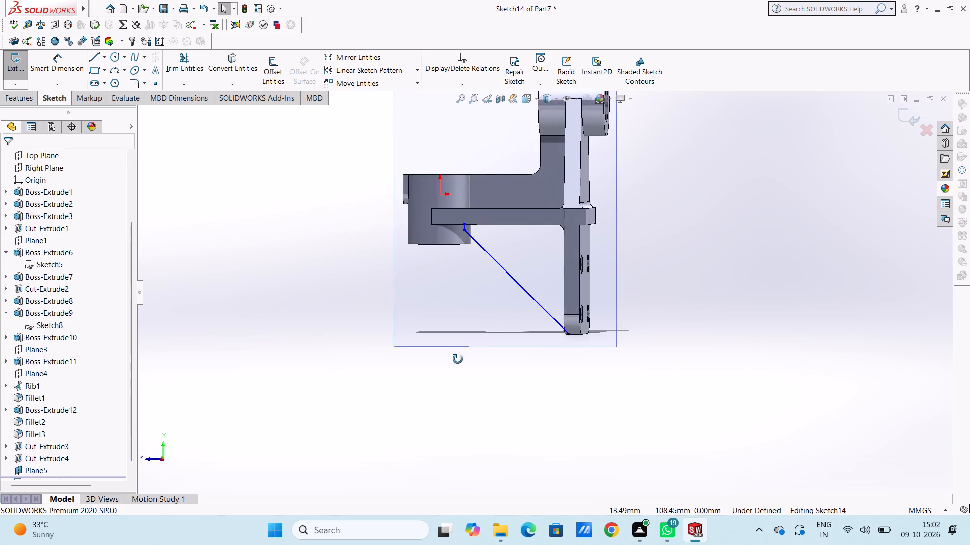
middle_drag(458, 359, 468, 299)
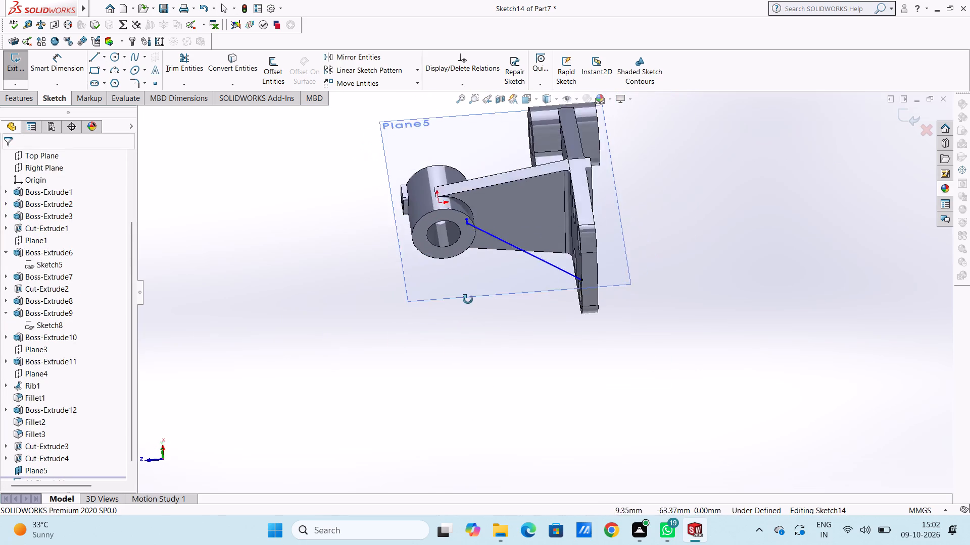
middle_drag(468, 299, 467, 357)
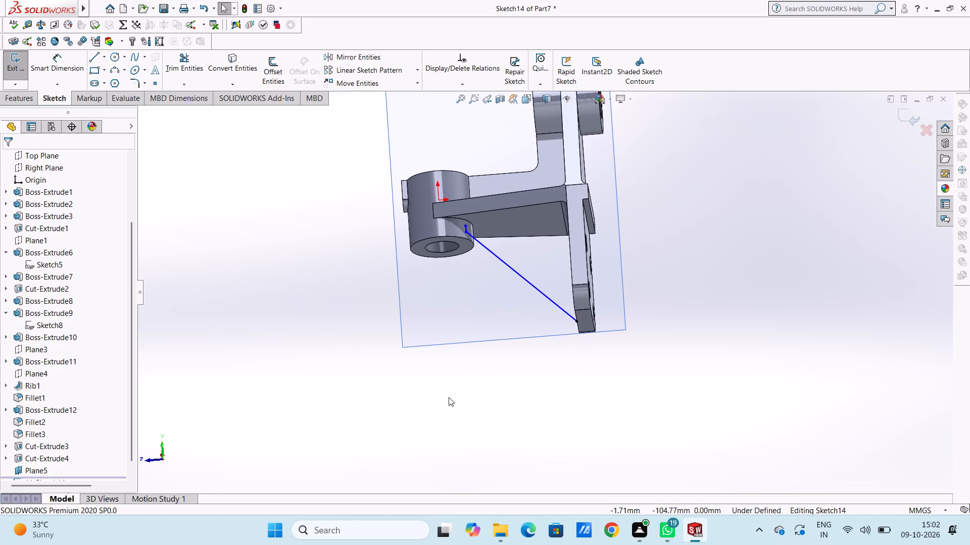
key(ctrl+4)
scroll(449, 397, up, 4)
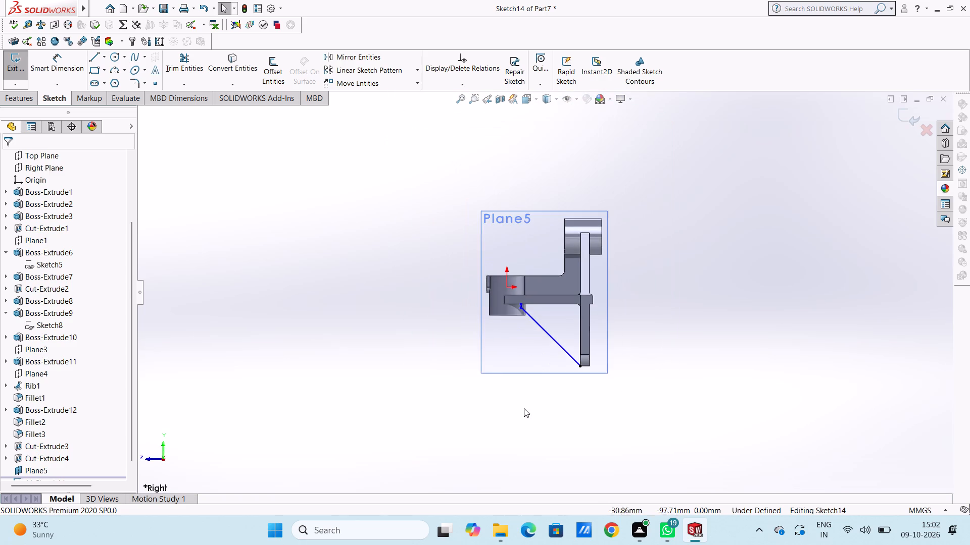
scroll(588, 397, down, 4)
scroll(506, 189, up, 1)
scroll(517, 206, down, 1)
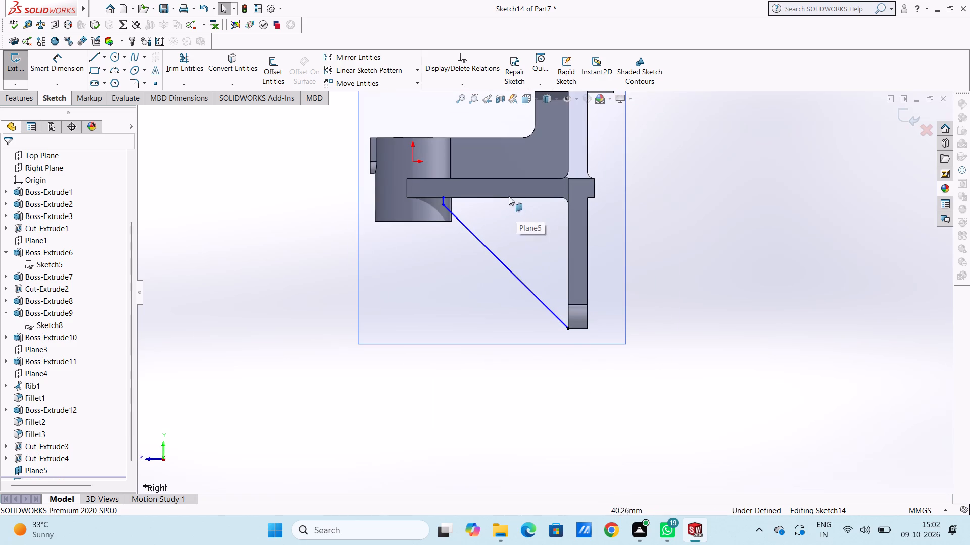
click(48, 60)
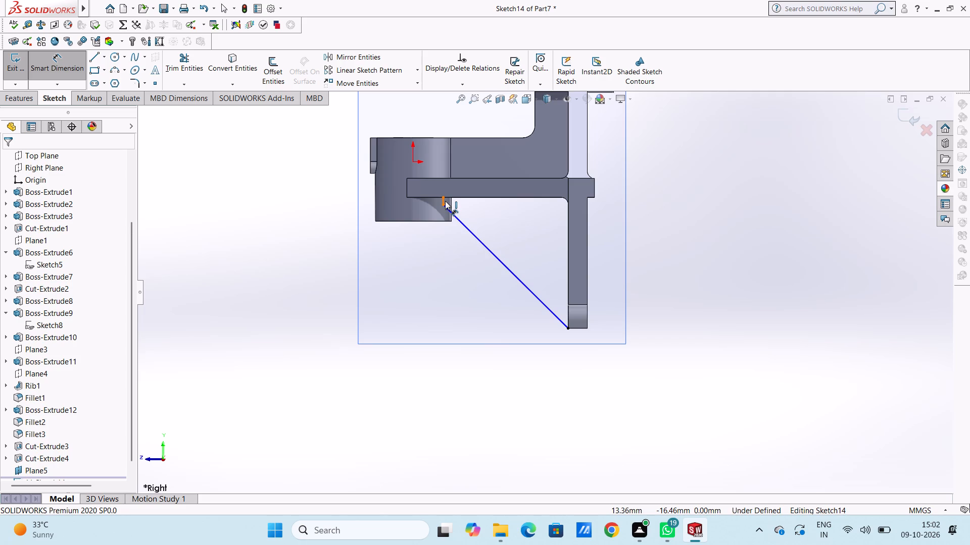
click(445, 201)
click(211, 255)
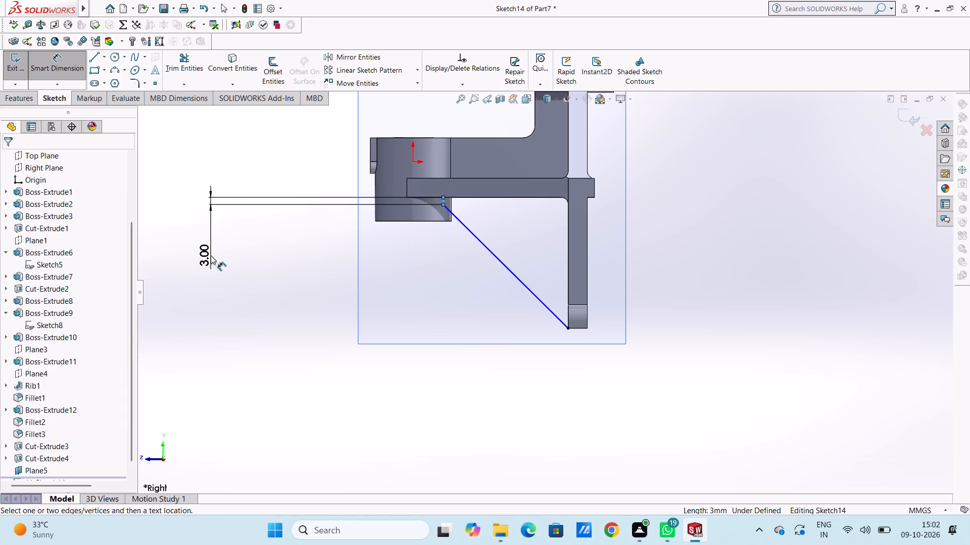
click(168, 242)
click(184, 194)
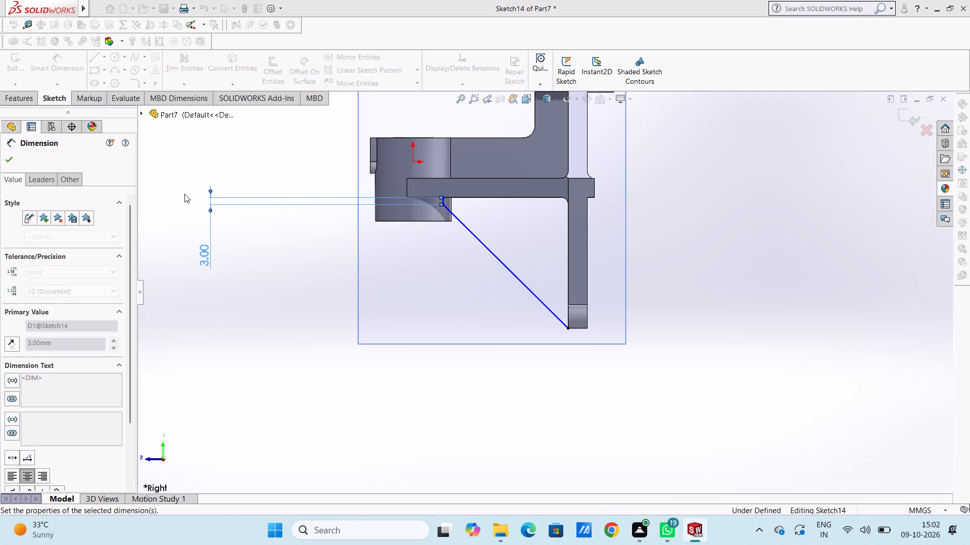
click(445, 201)
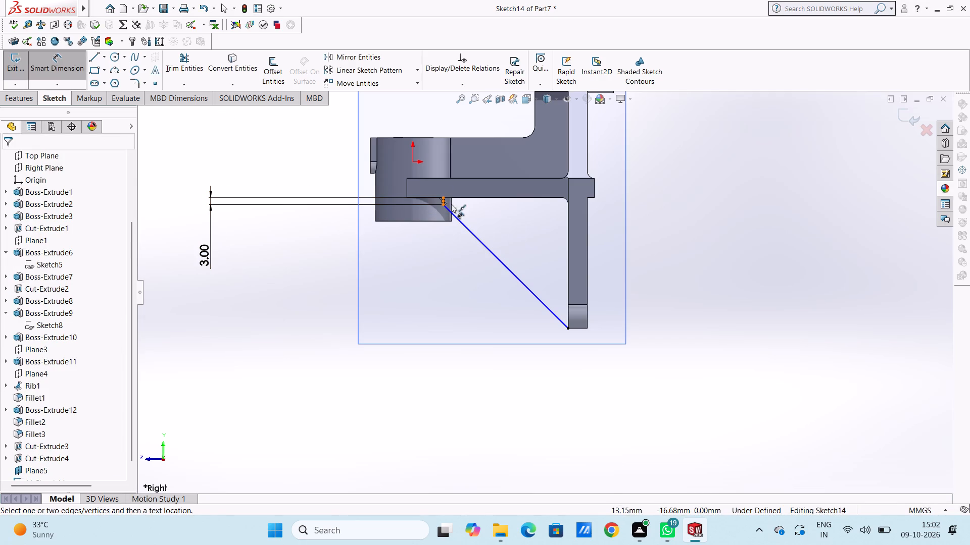
key(Escape)
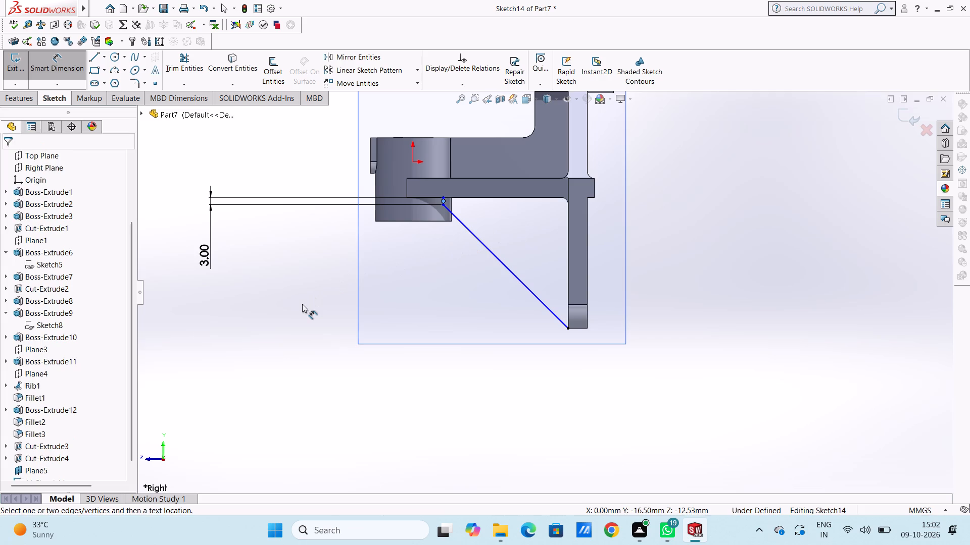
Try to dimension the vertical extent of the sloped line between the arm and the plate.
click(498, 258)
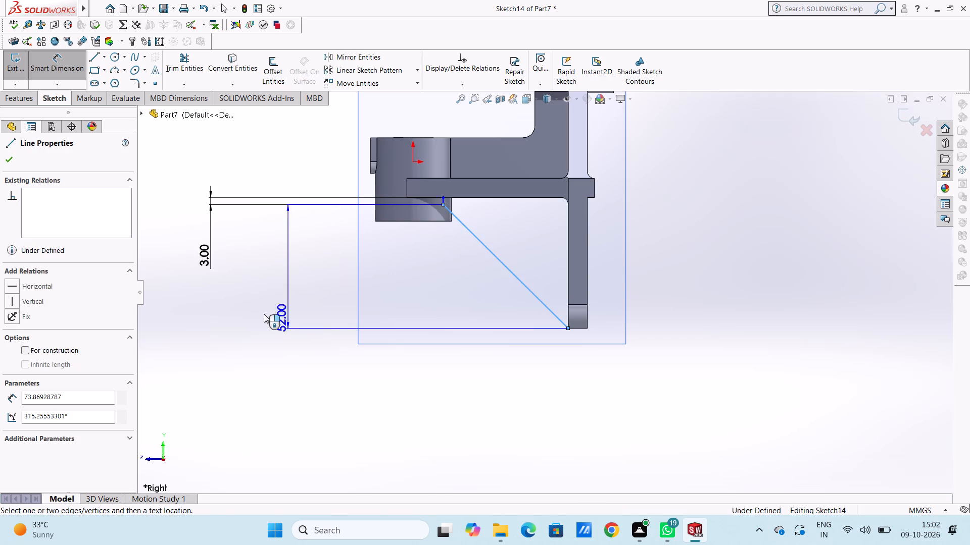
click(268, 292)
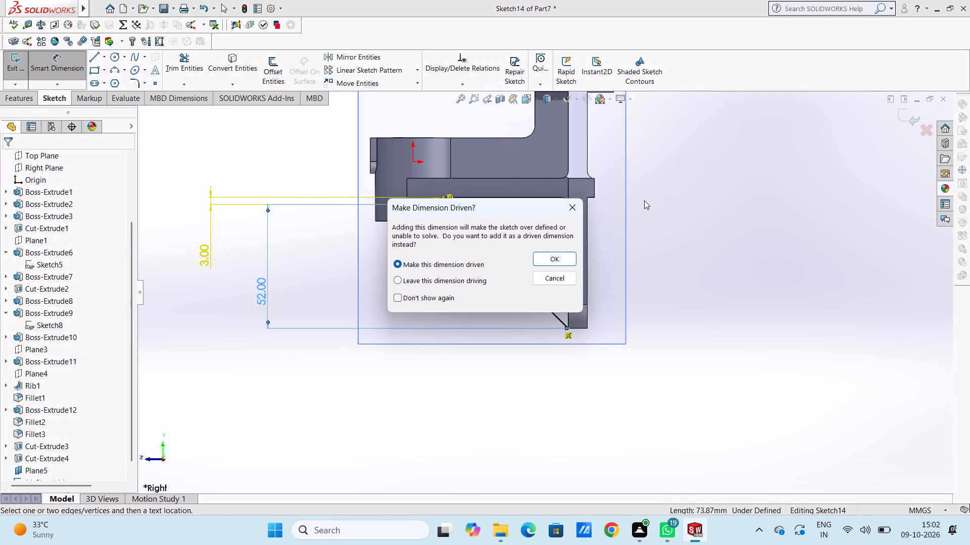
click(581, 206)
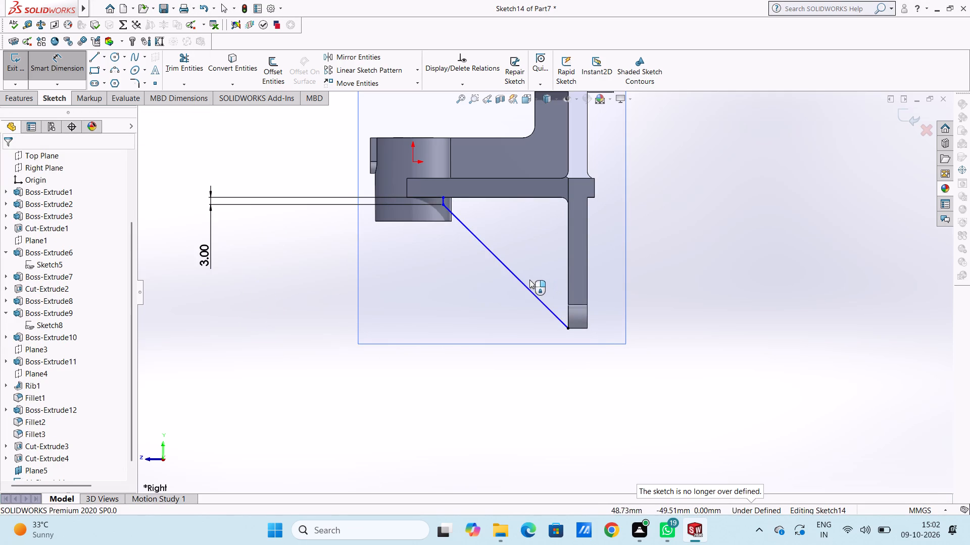
Dimension the horizontal extent of the sloped line between the arm's underside and the plate's lower corner.
click(508, 270)
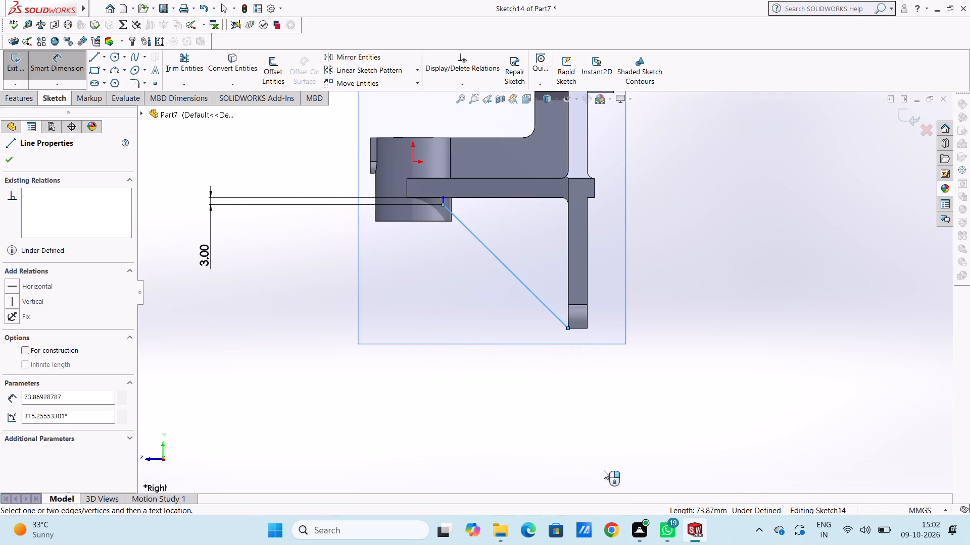
click(529, 473)
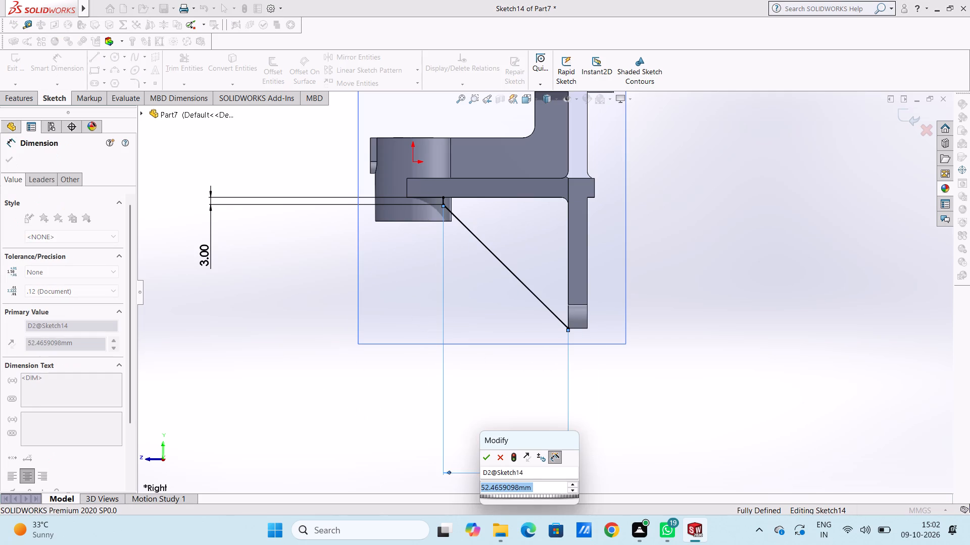
click(489, 456)
click(400, 439)
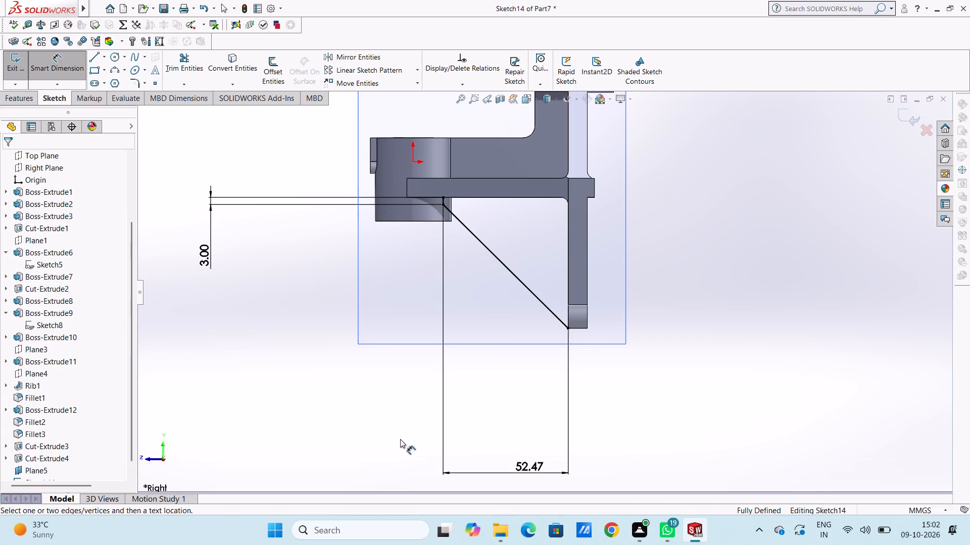
middle_drag(402, 439, 411, 419)
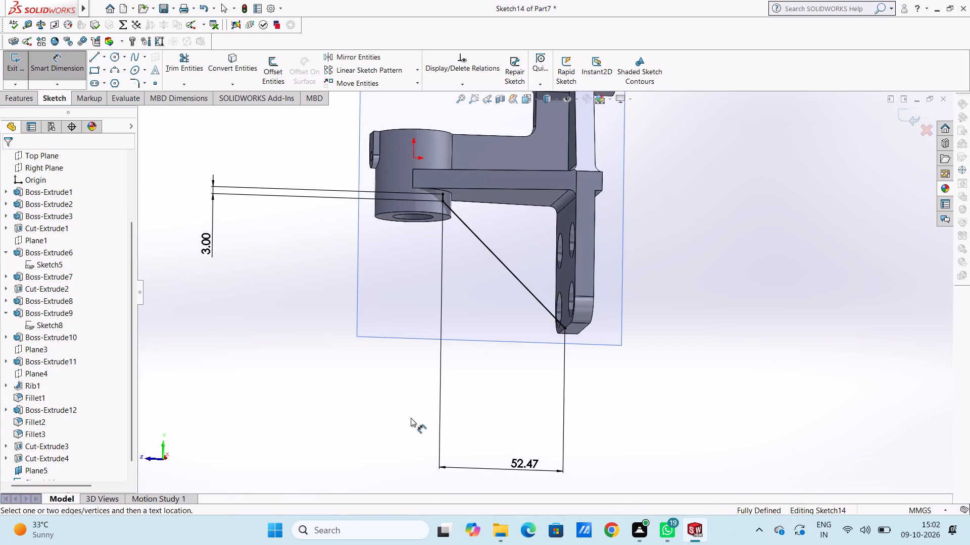
click(67, 63)
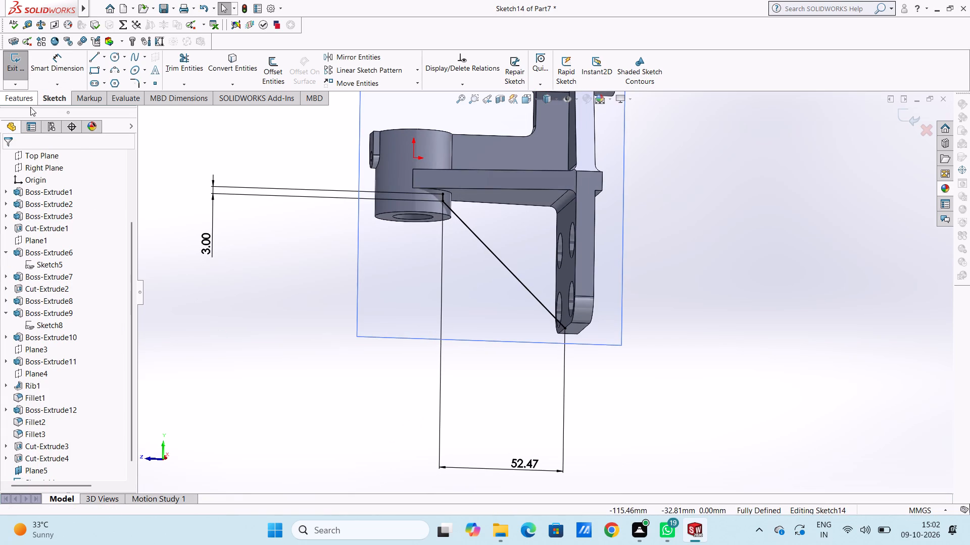
Create a 7 mm thick rib from the sloped profile, both sides of the sketch, with the material side flipped toward the arm and plate.
click(24, 100)
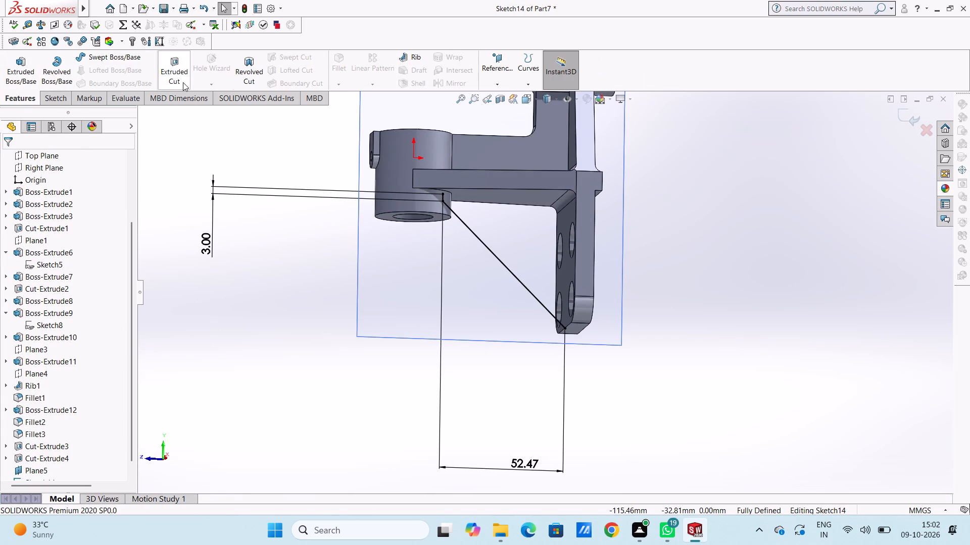
click(413, 60)
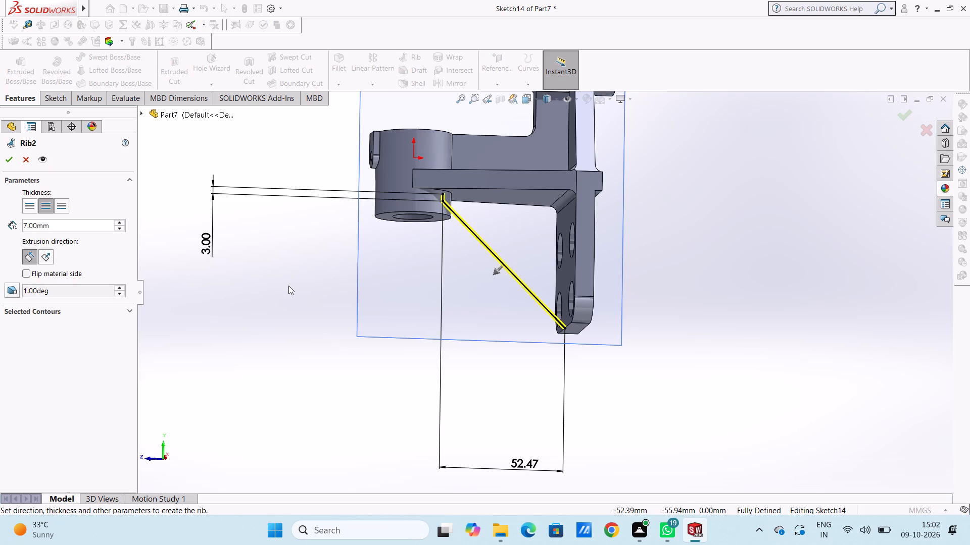
middle_drag(308, 304, 325, 313)
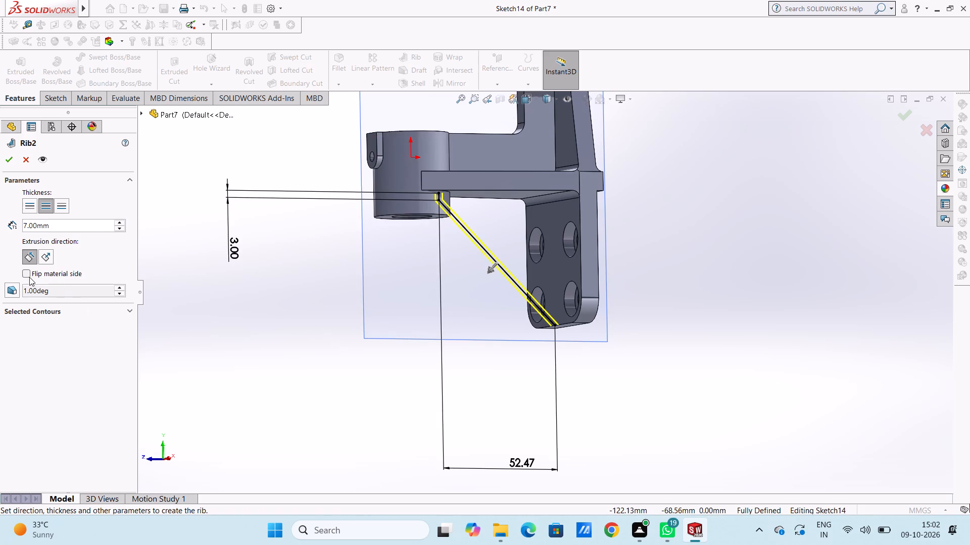
click(27, 271)
click(11, 162)
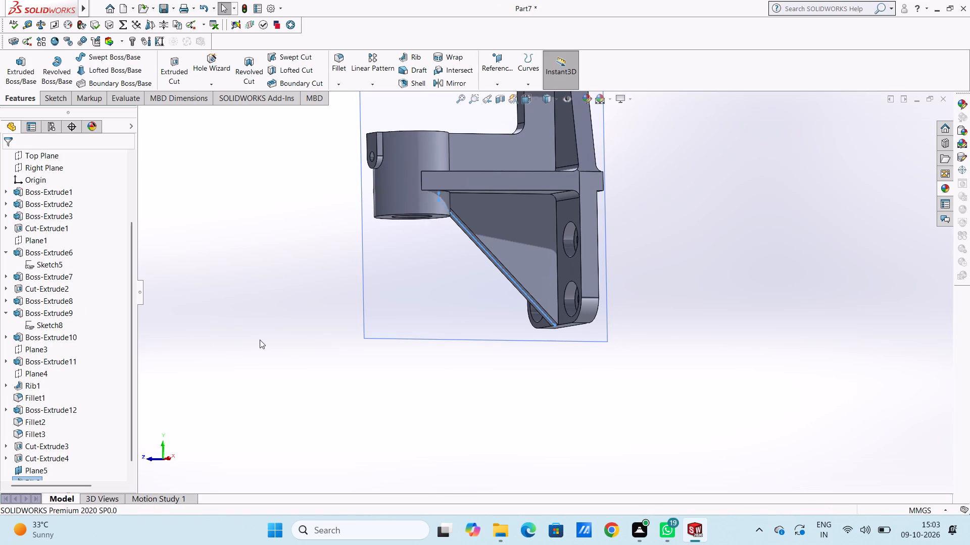
click(260, 340)
Hide the reference plane Plane5 used for the rib sketch.
middle_drag(261, 297, 271, 345)
middle_drag(271, 345, 266, 340)
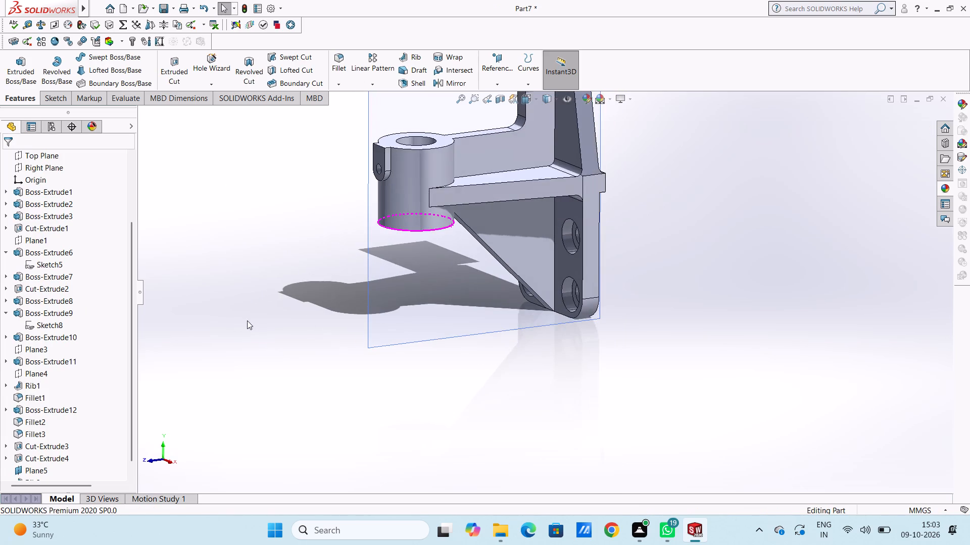
middle_drag(250, 319, 328, 302)
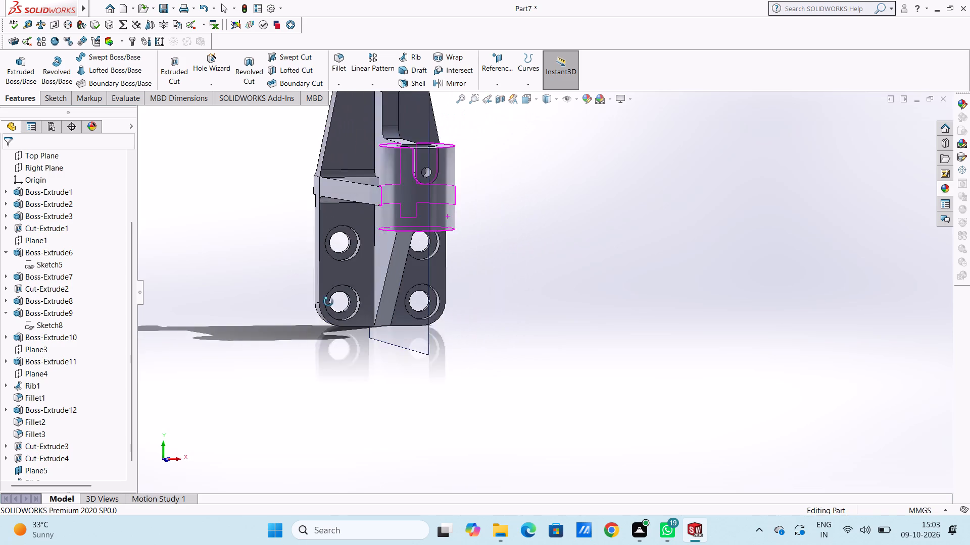
middle_drag(328, 302, 254, 301)
scroll(64, 425, down, 4)
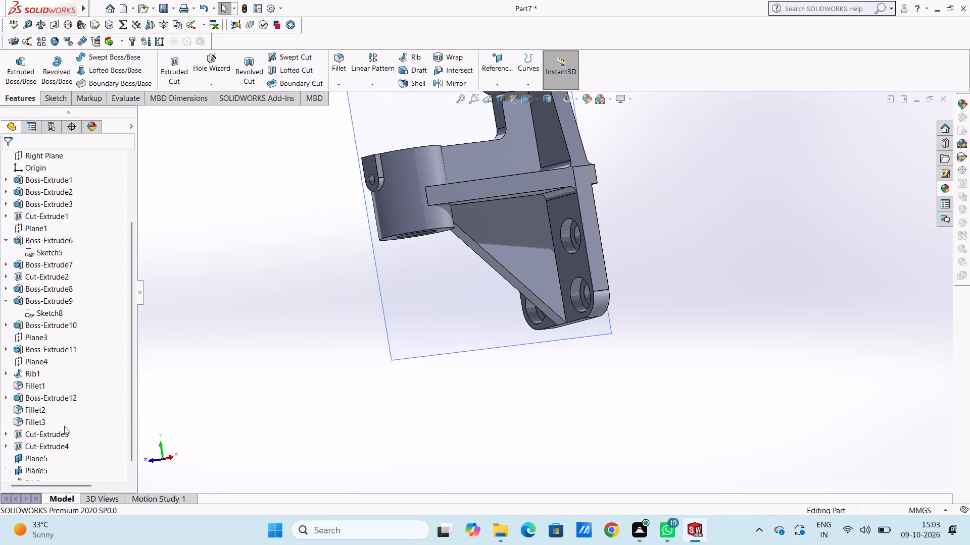
click(44, 459)
click(66, 441)
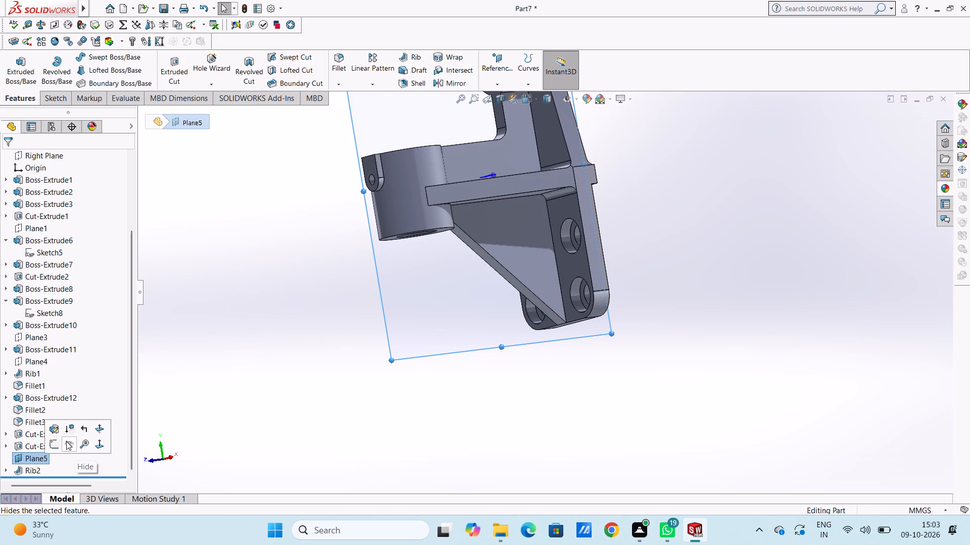
click(259, 410)
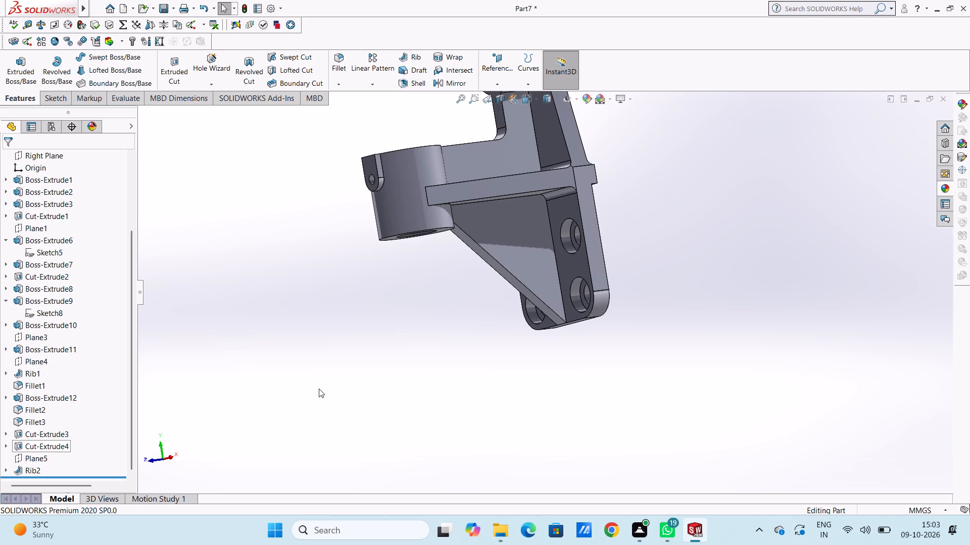
Examine the new rib beneath the arm and its junction with the sleeve and plate from several angles.
middle_drag(340, 390, 426, 357)
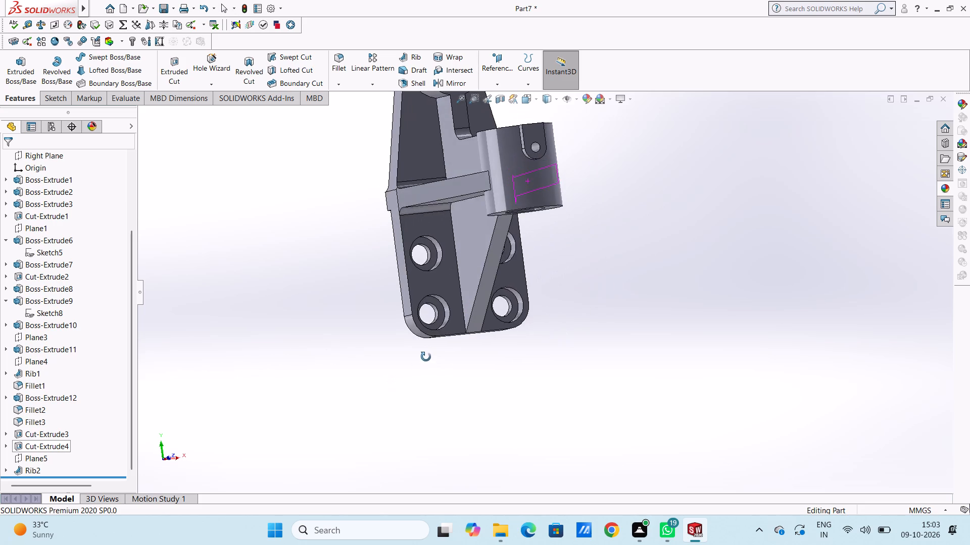
middle_drag(426, 357, 351, 357)
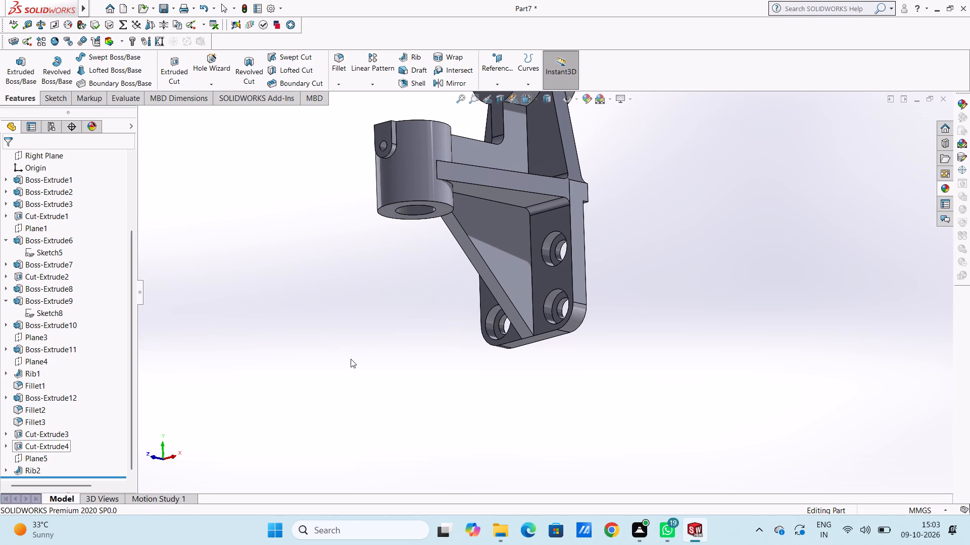
middle_drag(360, 364, 425, 349)
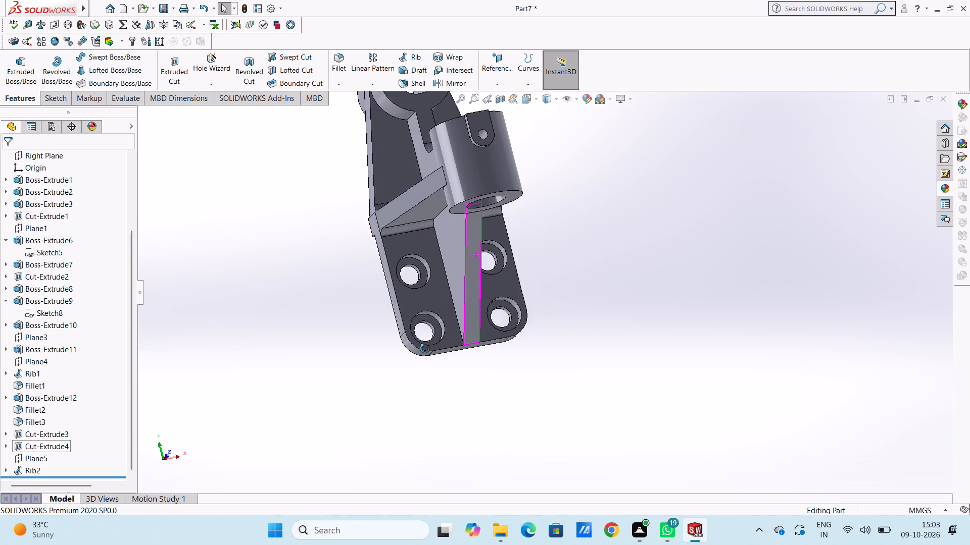
middle_drag(425, 349, 337, 373)
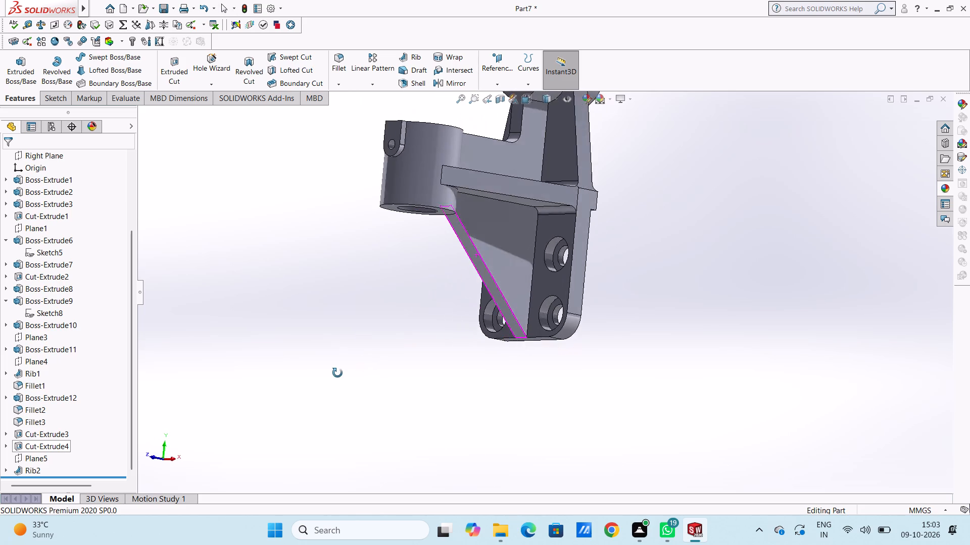
middle_drag(337, 373, 332, 373)
middle_drag(372, 291, 407, 261)
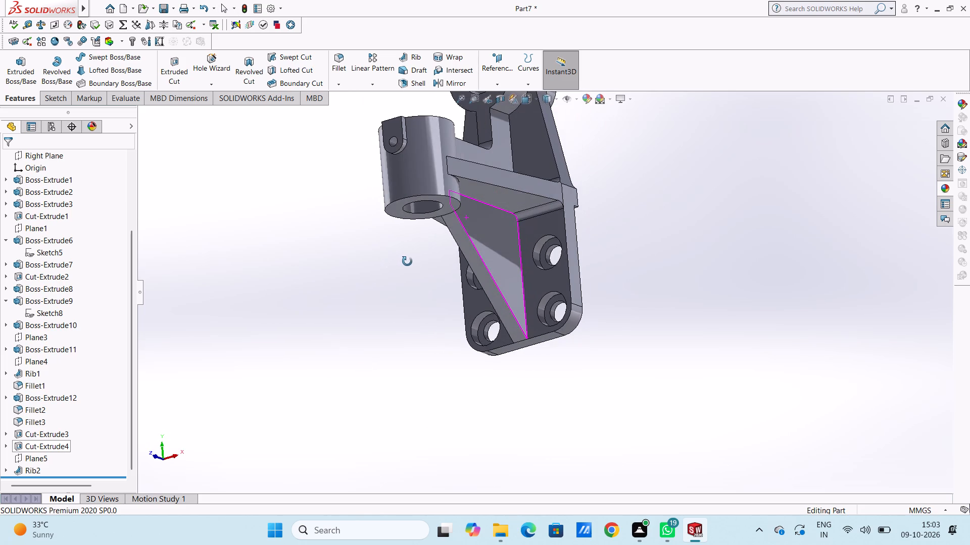
middle_drag(407, 261, 404, 265)
middle_click(404, 265)
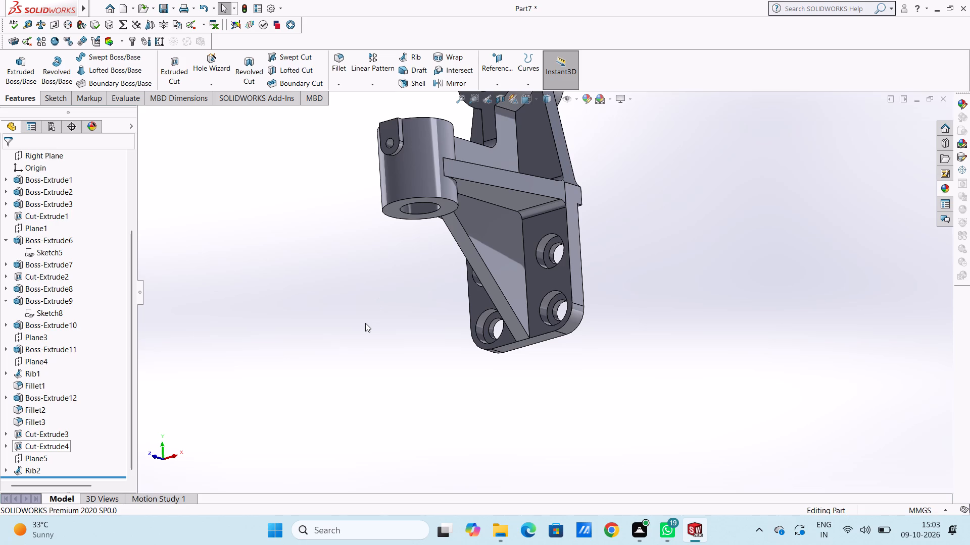
Start a new sketch on the sloped outer face of the rib beneath the arm.
middle_drag(417, 354, 460, 291)
scroll(445, 308, down, 1)
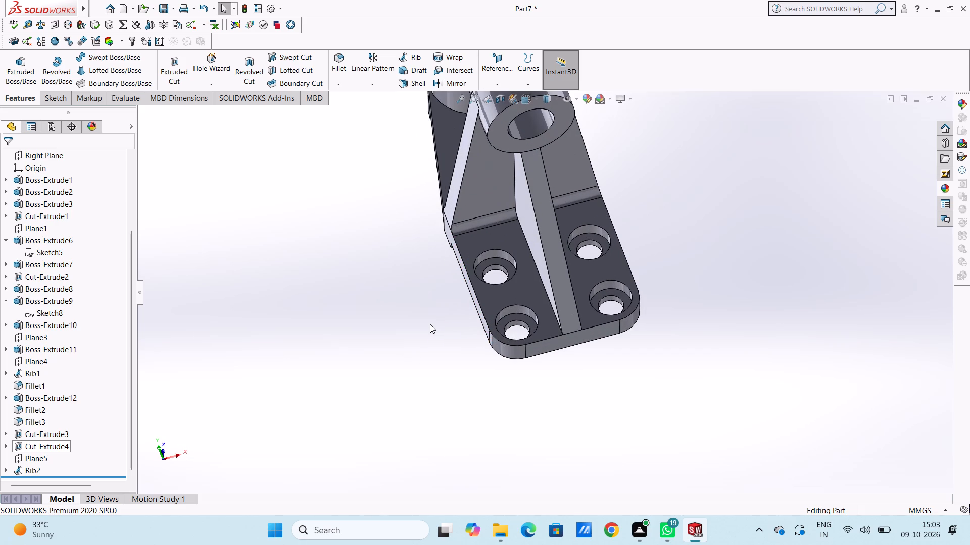
key(ctrl+6)
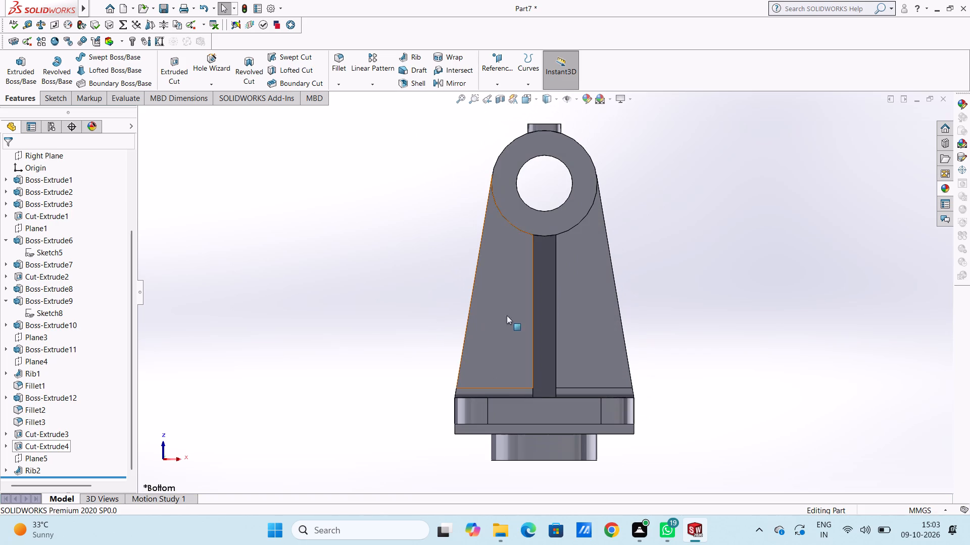
middle_drag(615, 231, 613, 303)
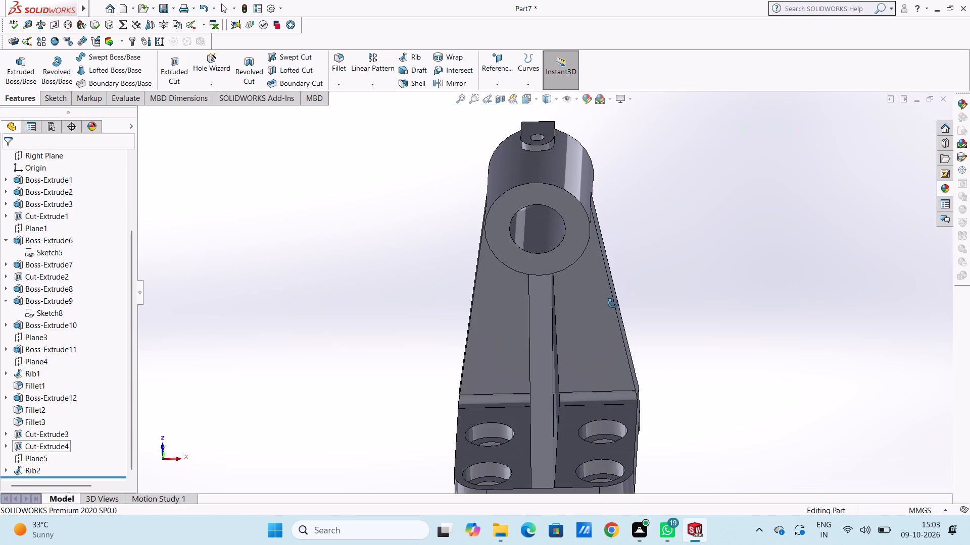
middle_drag(613, 303, 619, 317)
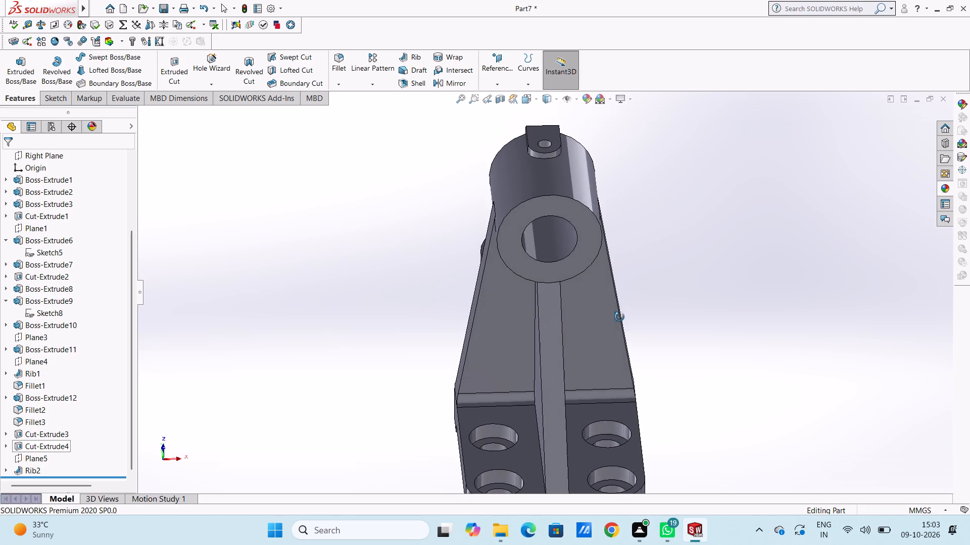
middle_drag(619, 317, 615, 321)
click(547, 394)
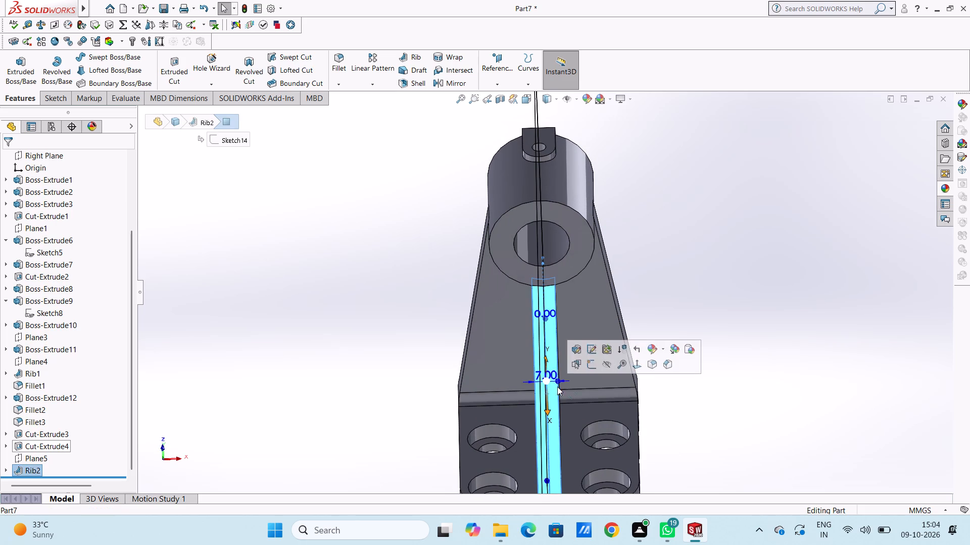
click(588, 365)
click(386, 354)
scroll(579, 383, up, 4)
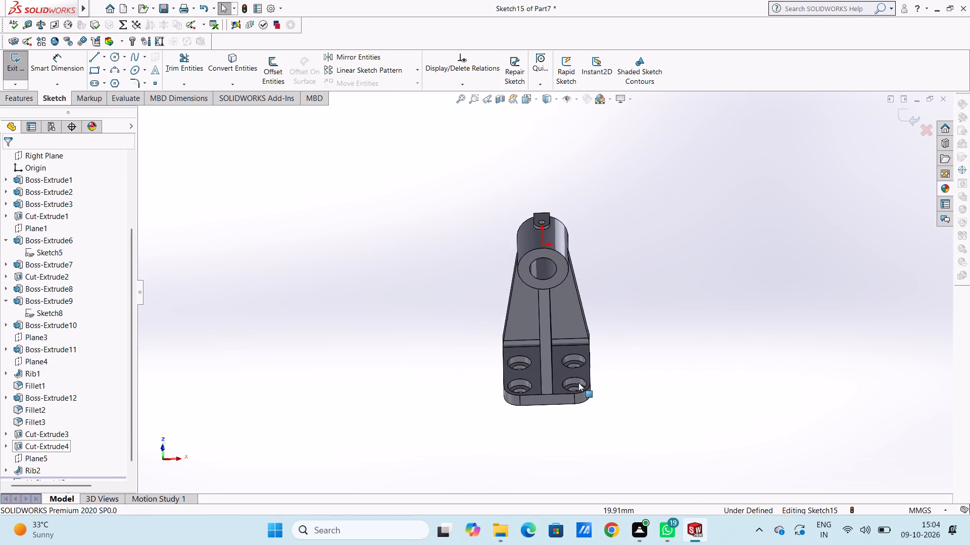
scroll(558, 377, down, 3)
middle_click(546, 306)
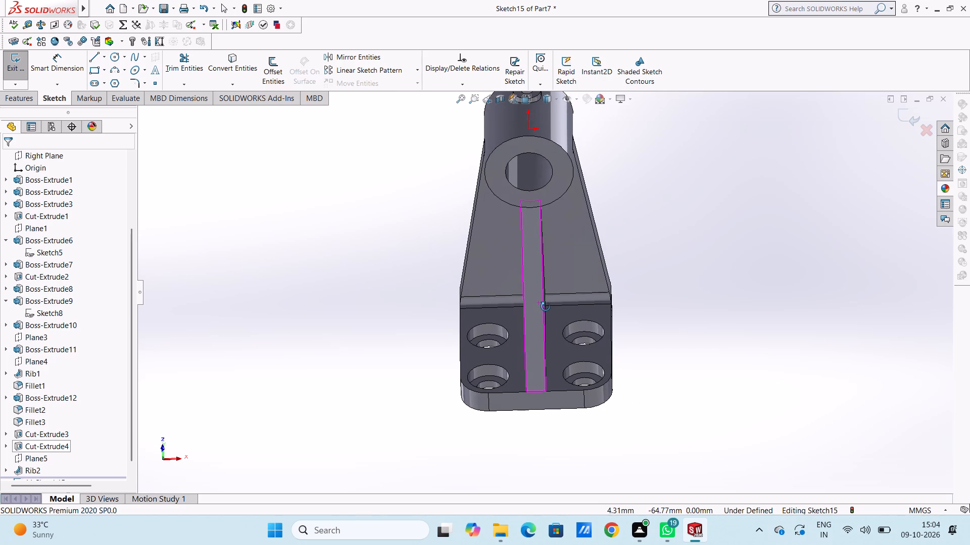
click(378, 267)
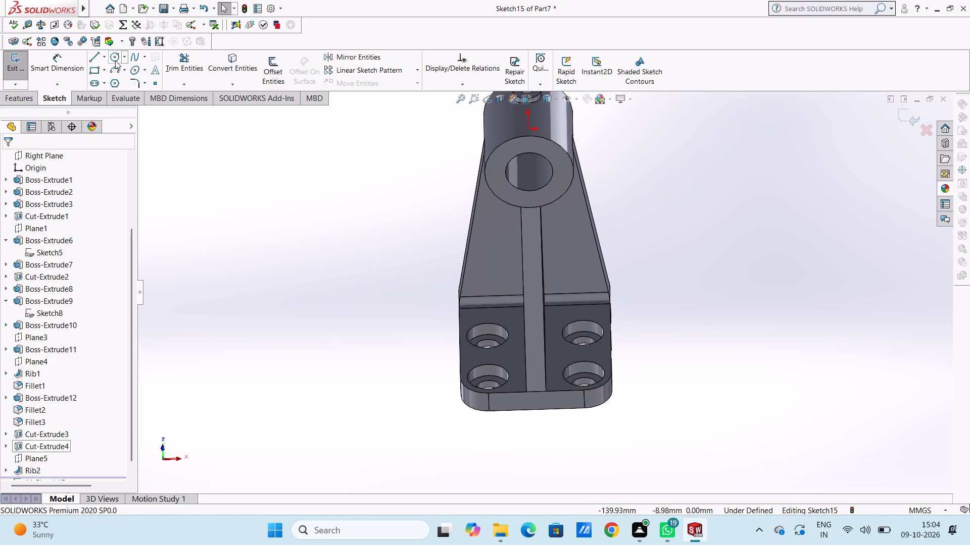
Sketch a circle about 7.2 mm in diameter, centred across the rib face and vertically aligned with the origin, near the arm-to-plate fillet's level.
click(115, 59)
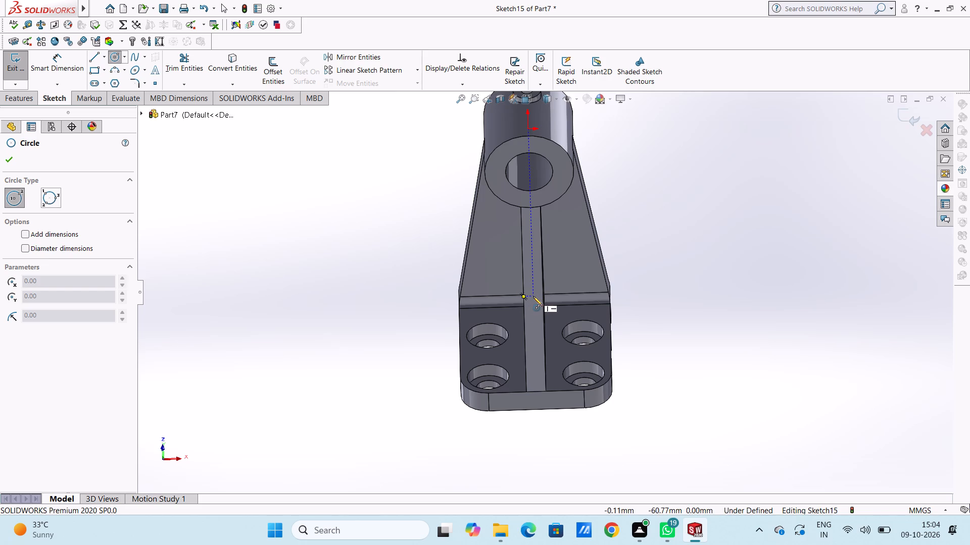
click(533, 296)
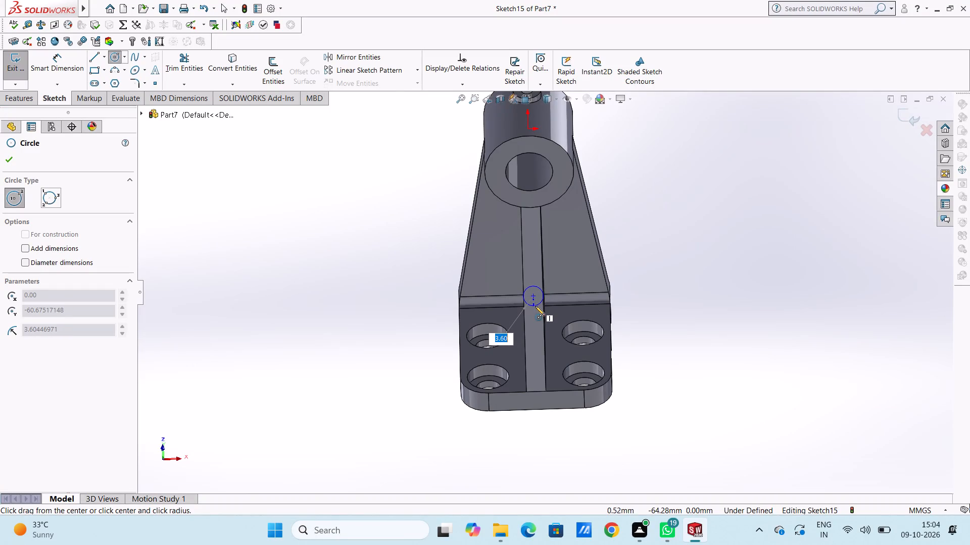
click(535, 306)
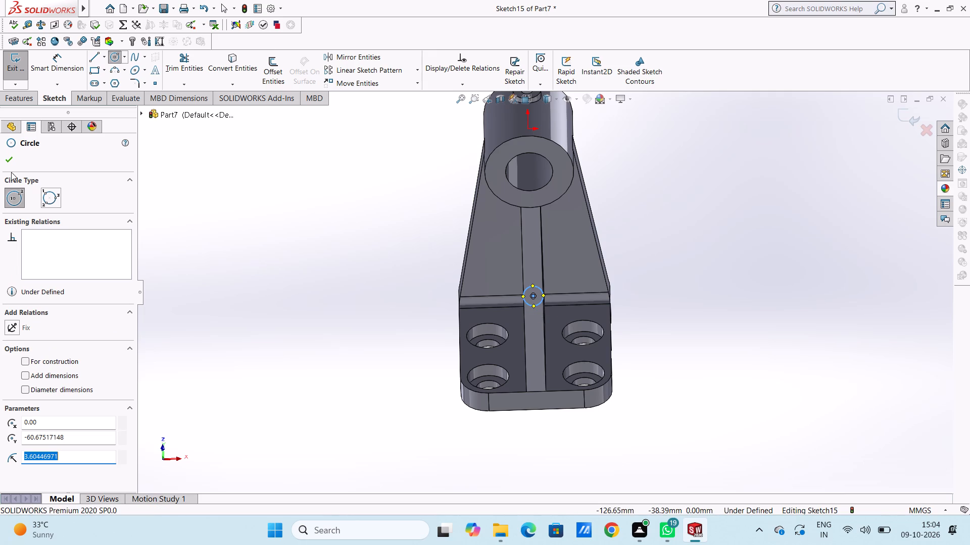
click(13, 162)
Dimension the diameter of the circle on the rib face.
click(78, 64)
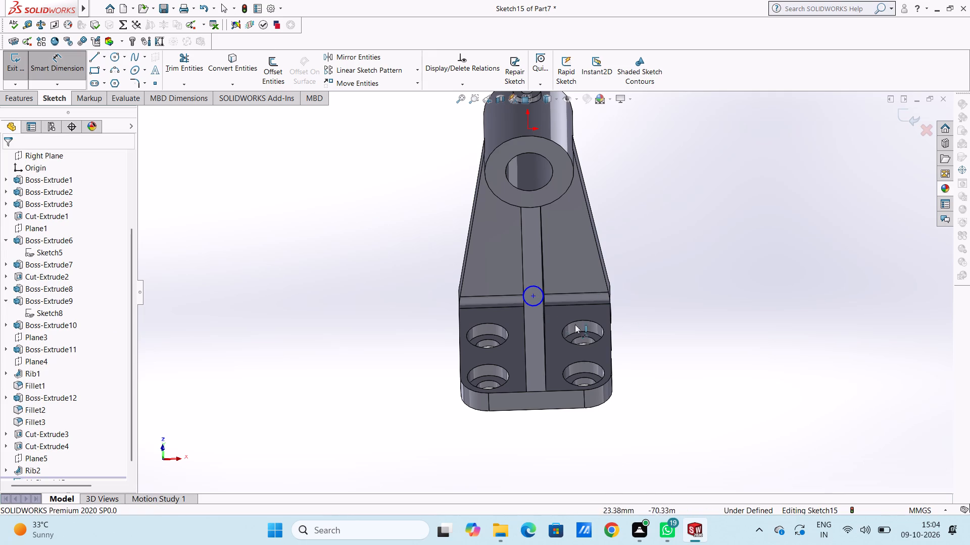
click(533, 307)
click(321, 355)
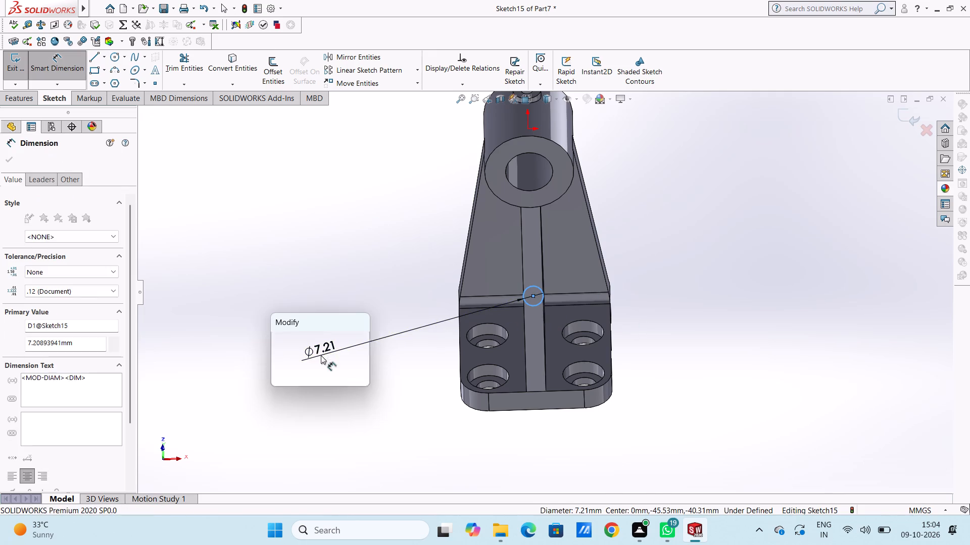
click(281, 340)
click(279, 311)
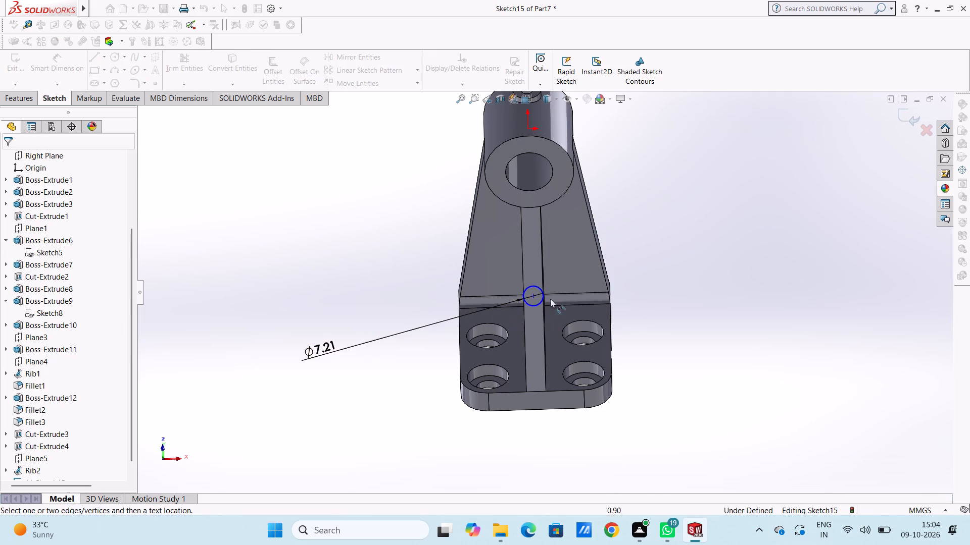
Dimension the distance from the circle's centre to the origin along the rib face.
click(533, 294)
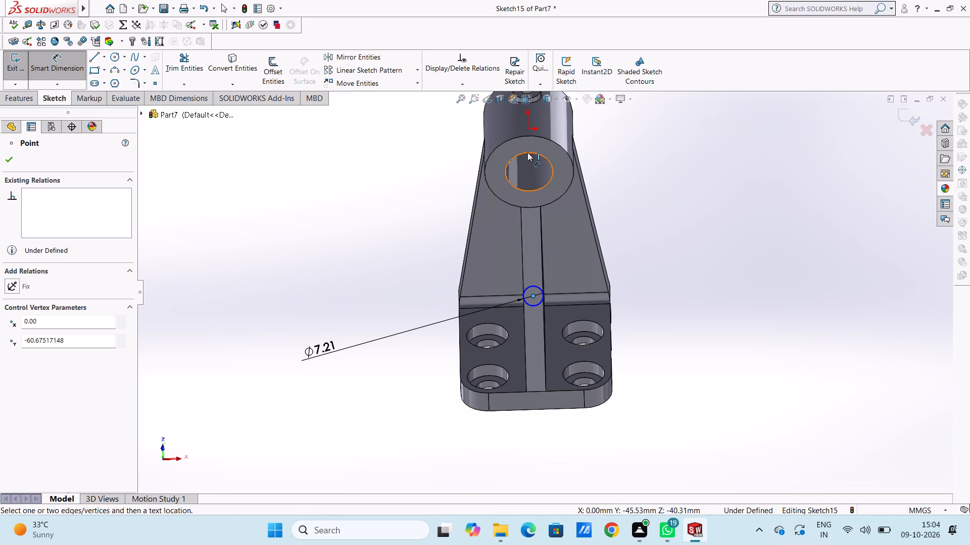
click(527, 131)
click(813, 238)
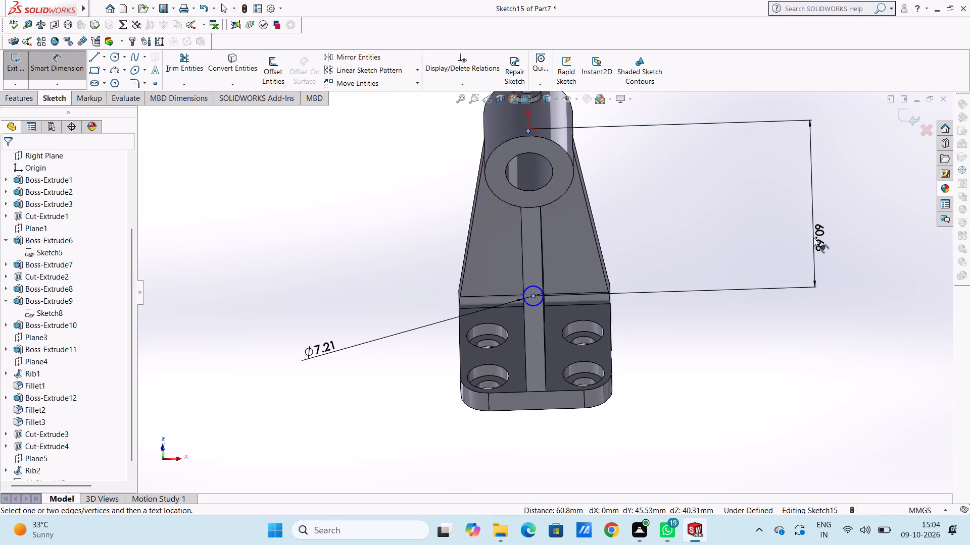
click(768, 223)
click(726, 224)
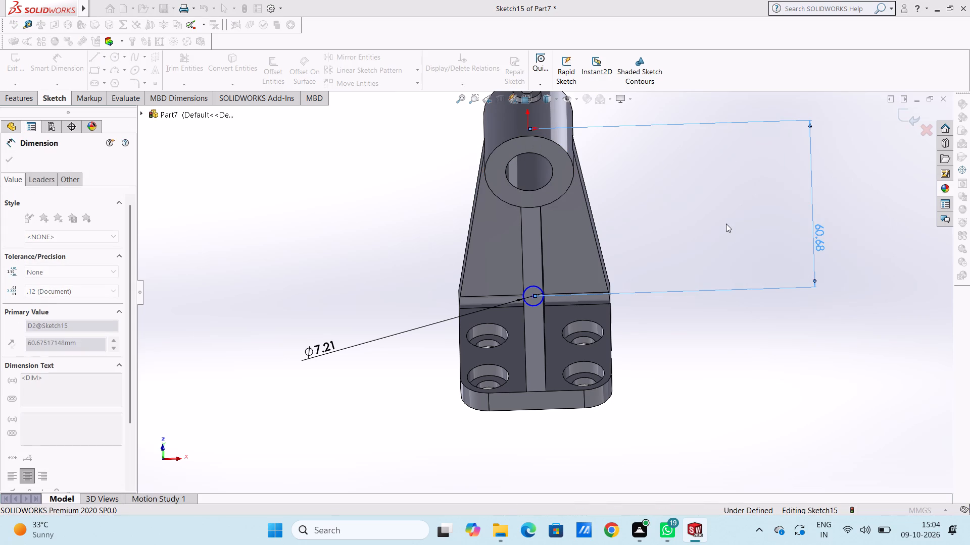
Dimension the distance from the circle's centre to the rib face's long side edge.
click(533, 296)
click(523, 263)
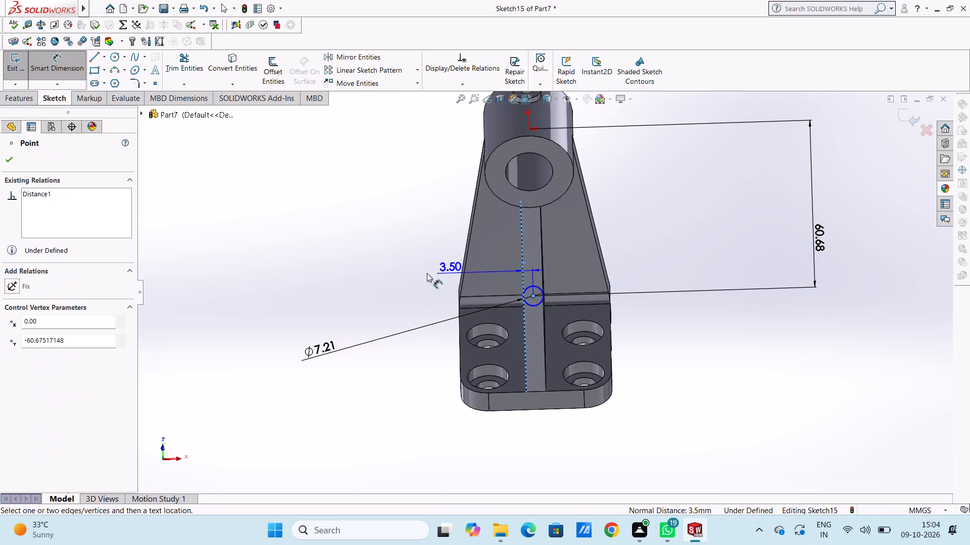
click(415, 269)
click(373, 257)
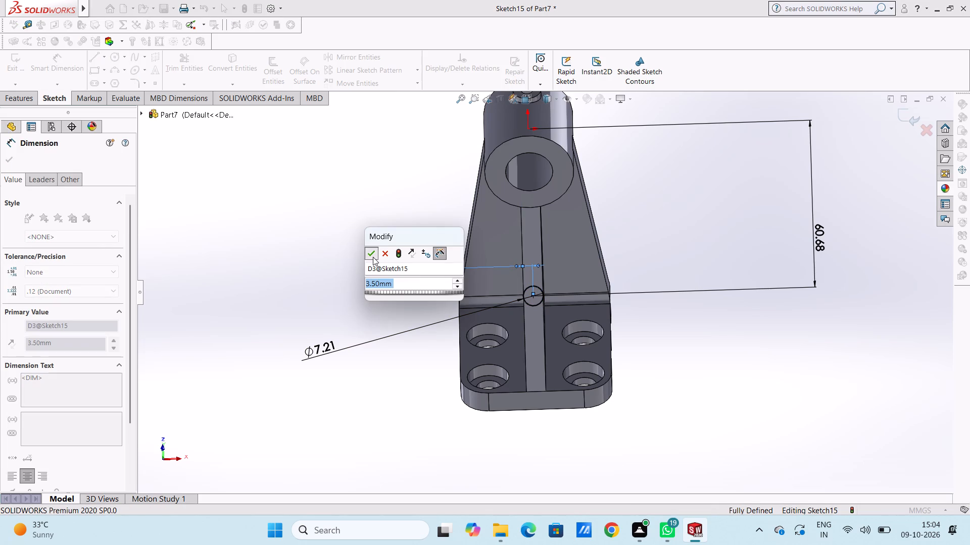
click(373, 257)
Examine the circle's placement on the sloped rib face from the side and at several angles.
middle_drag(417, 220, 345, 354)
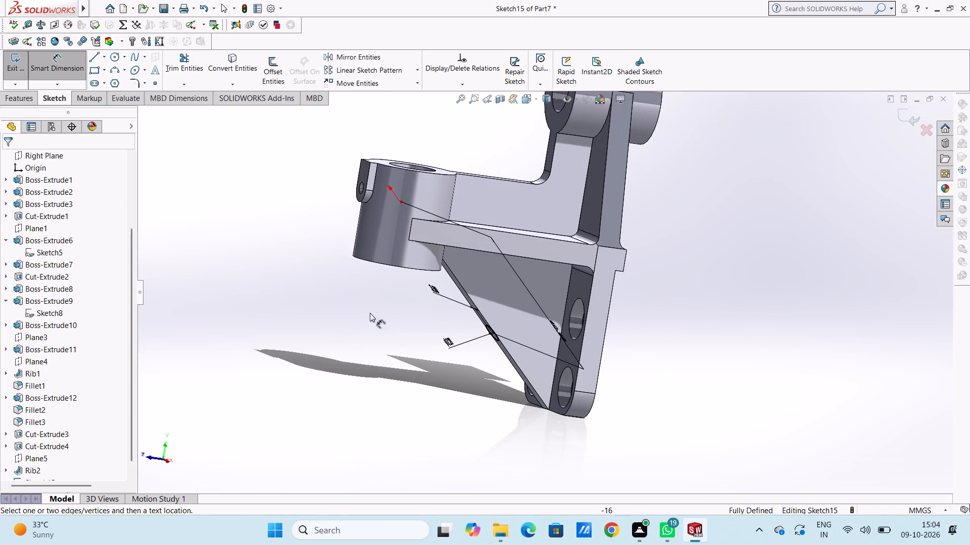
middle_drag(471, 390, 447, 467)
middle_drag(523, 375, 536, 409)
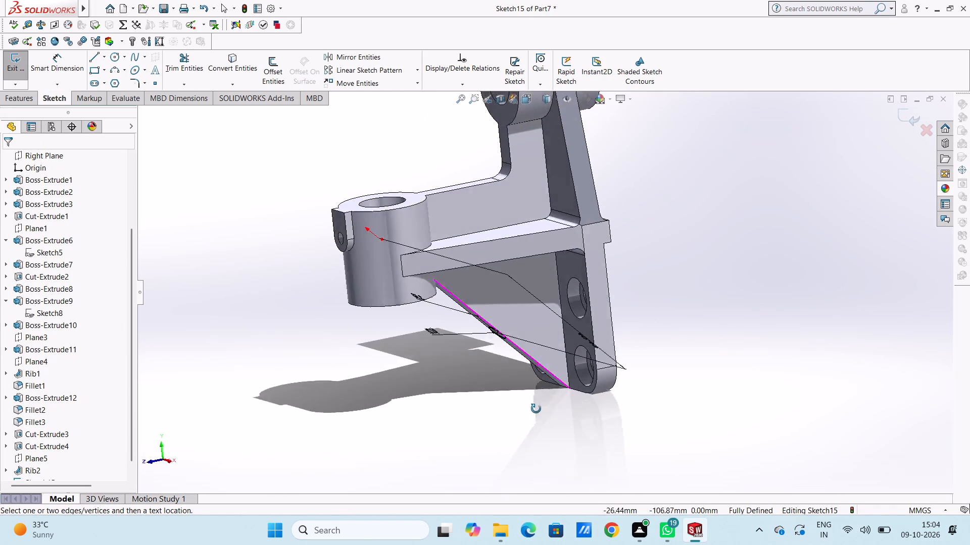
middle_drag(536, 409, 521, 379)
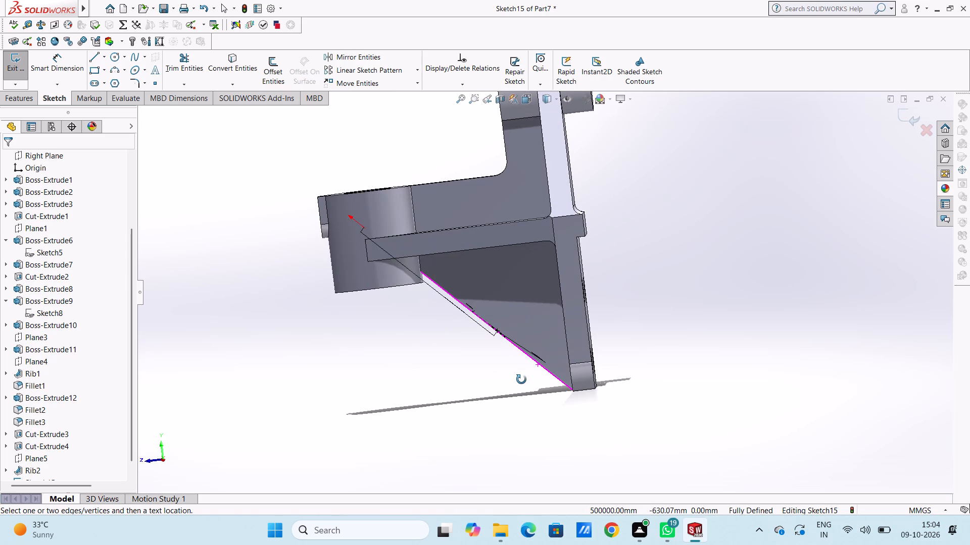
middle_drag(521, 379, 537, 346)
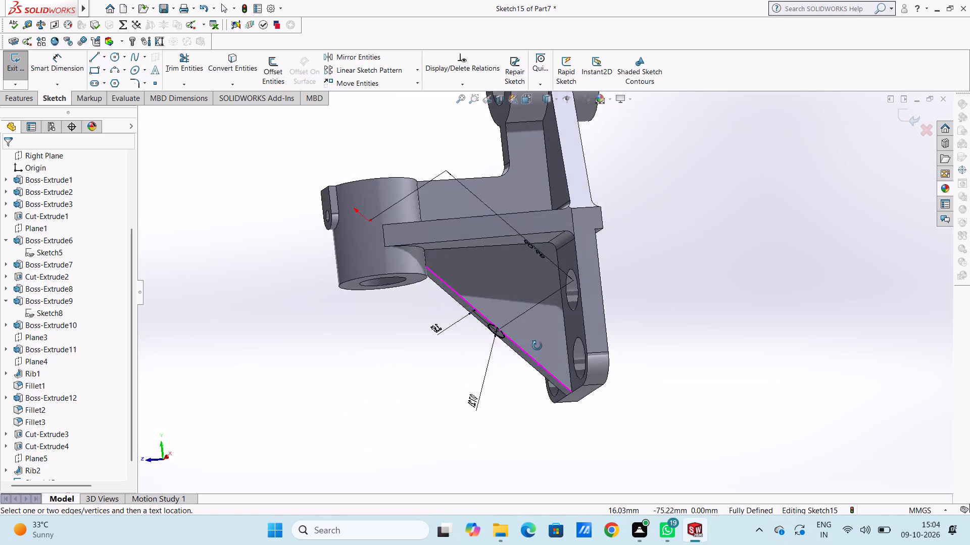
middle_drag(537, 346, 531, 379)
middle_drag(626, 374, 615, 377)
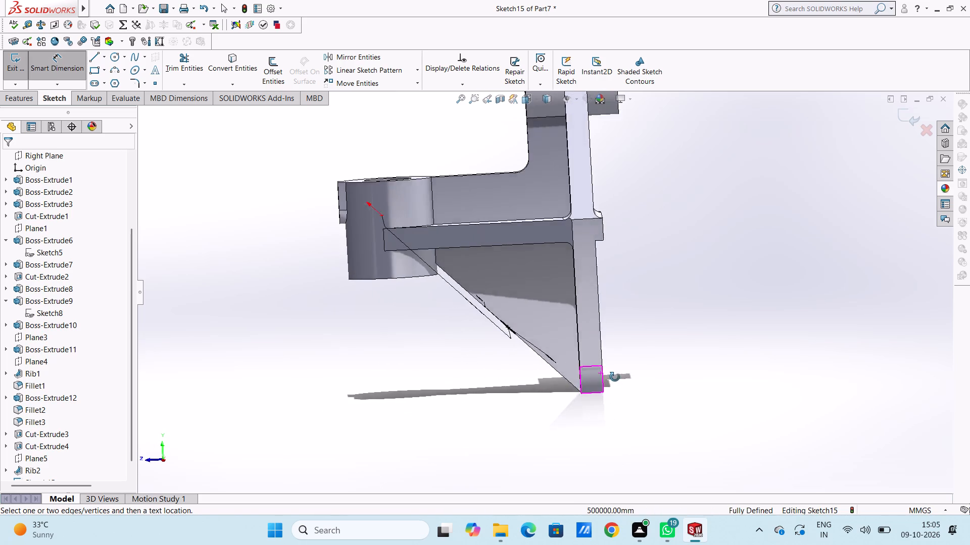
middle_drag(615, 377, 619, 376)
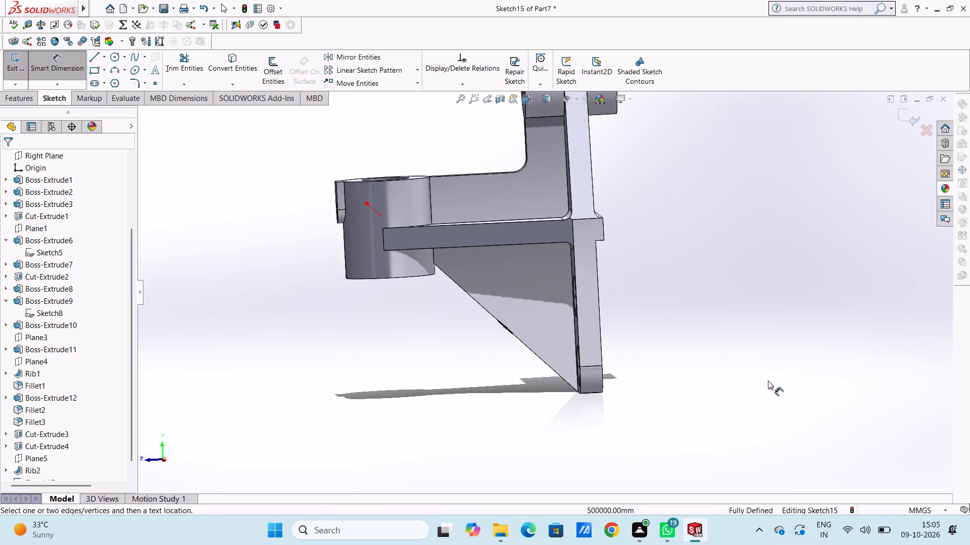
middle_drag(770, 353, 768, 356)
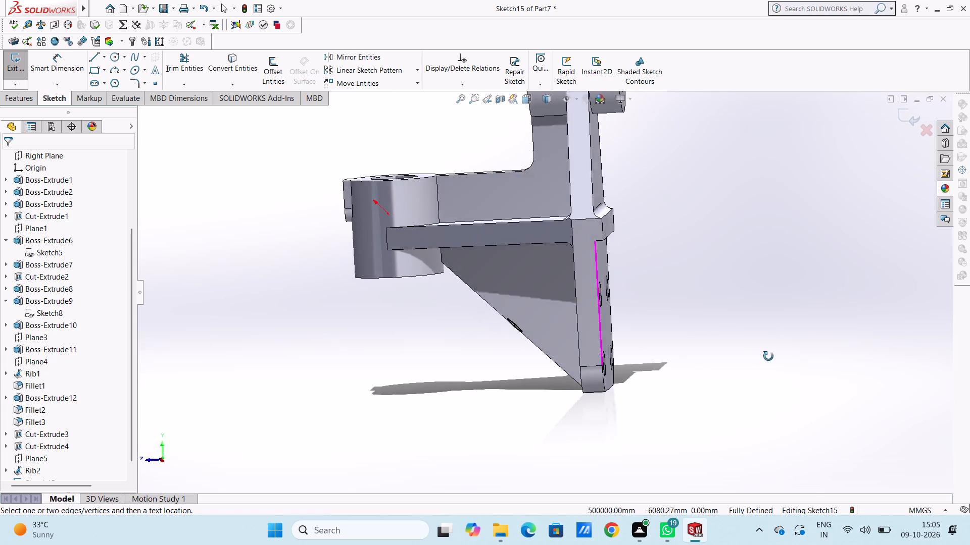
middle_drag(768, 356, 783, 353)
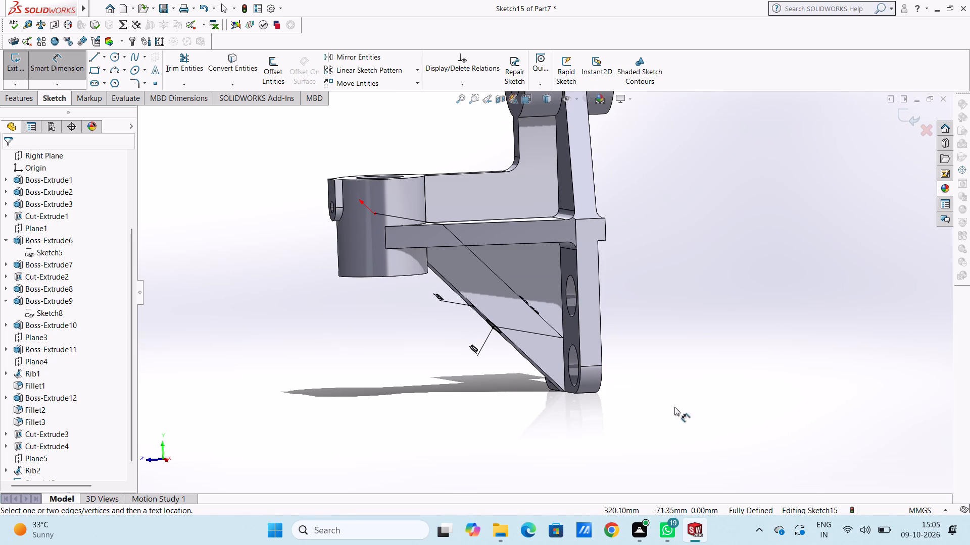
scroll(420, 376, up, 2)
middle_drag(403, 363, 392, 358)
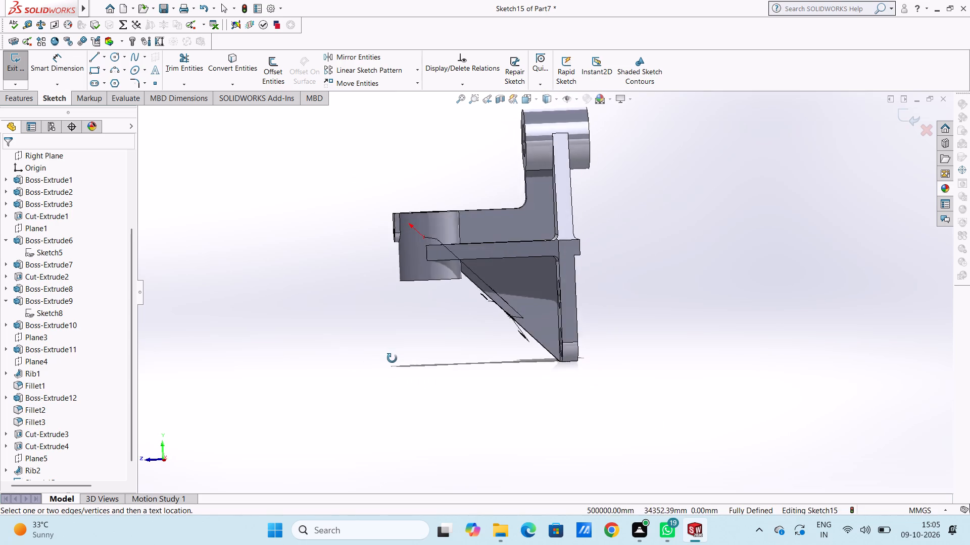
middle_drag(392, 358, 409, 361)
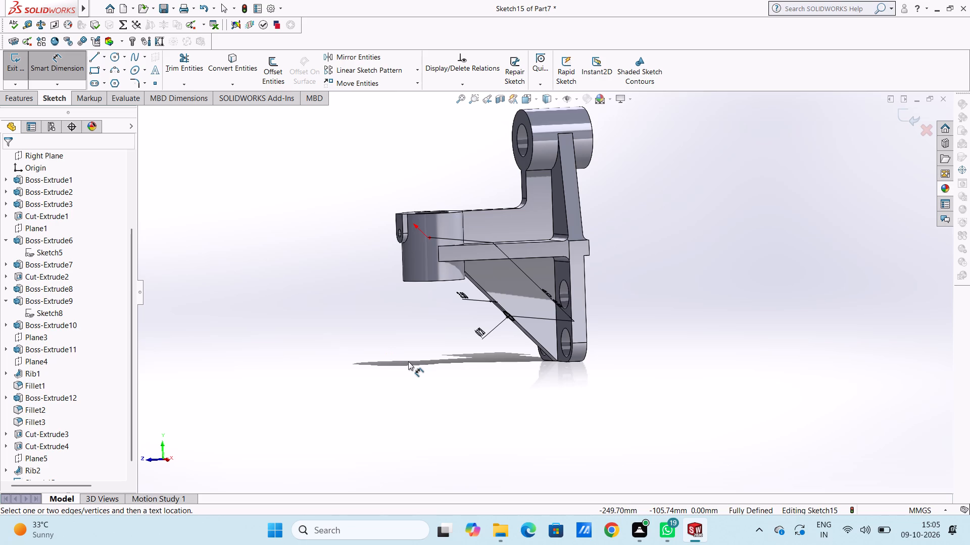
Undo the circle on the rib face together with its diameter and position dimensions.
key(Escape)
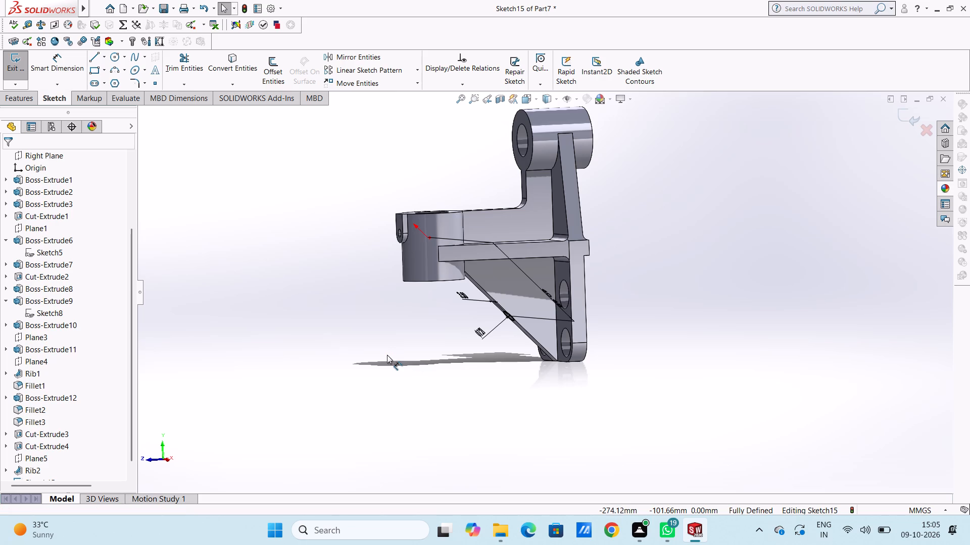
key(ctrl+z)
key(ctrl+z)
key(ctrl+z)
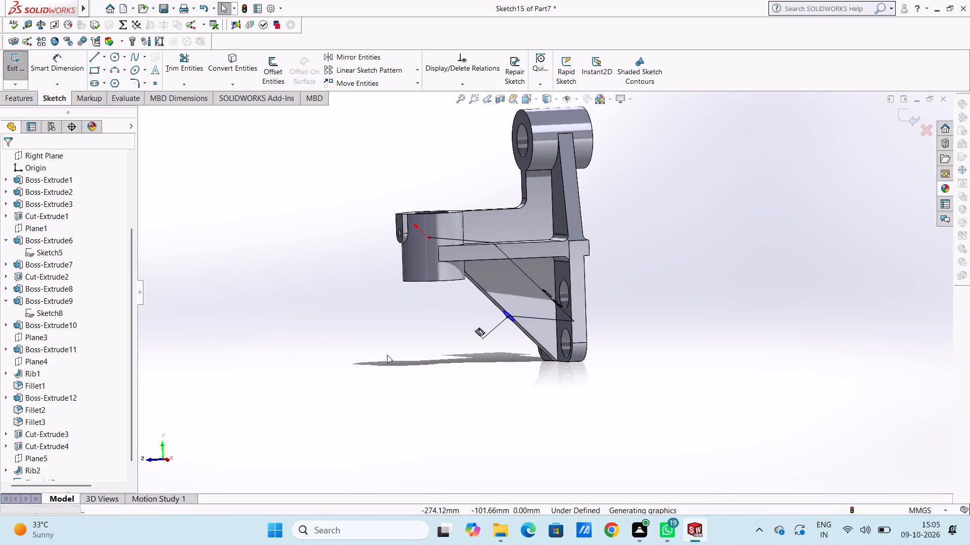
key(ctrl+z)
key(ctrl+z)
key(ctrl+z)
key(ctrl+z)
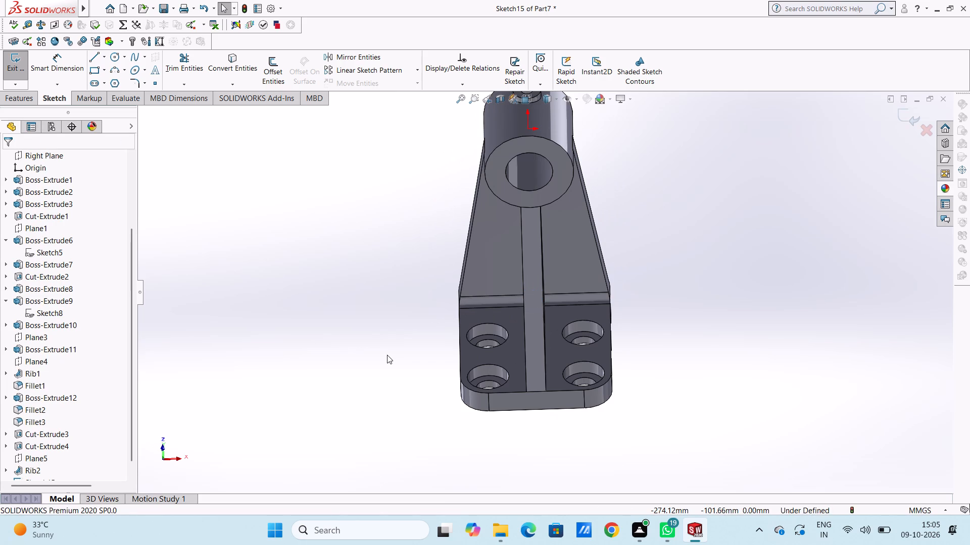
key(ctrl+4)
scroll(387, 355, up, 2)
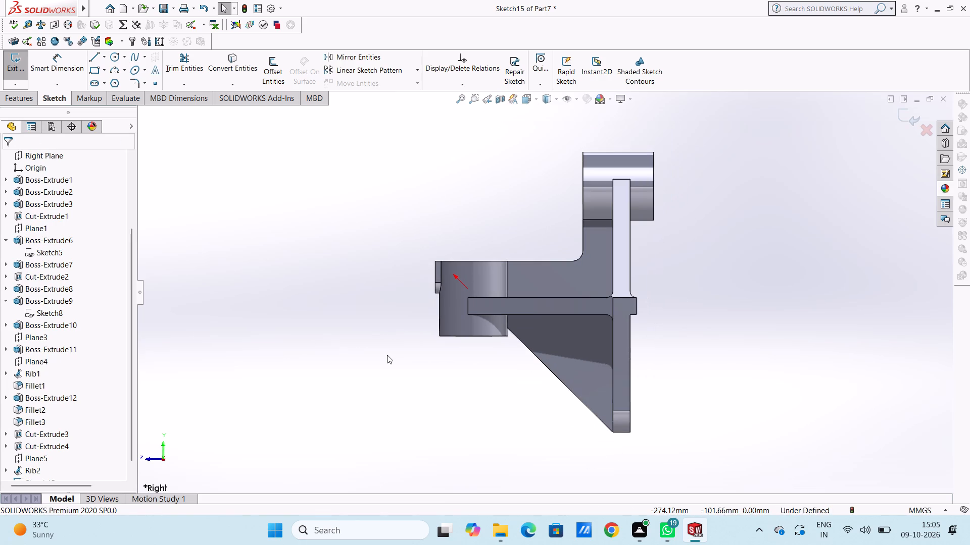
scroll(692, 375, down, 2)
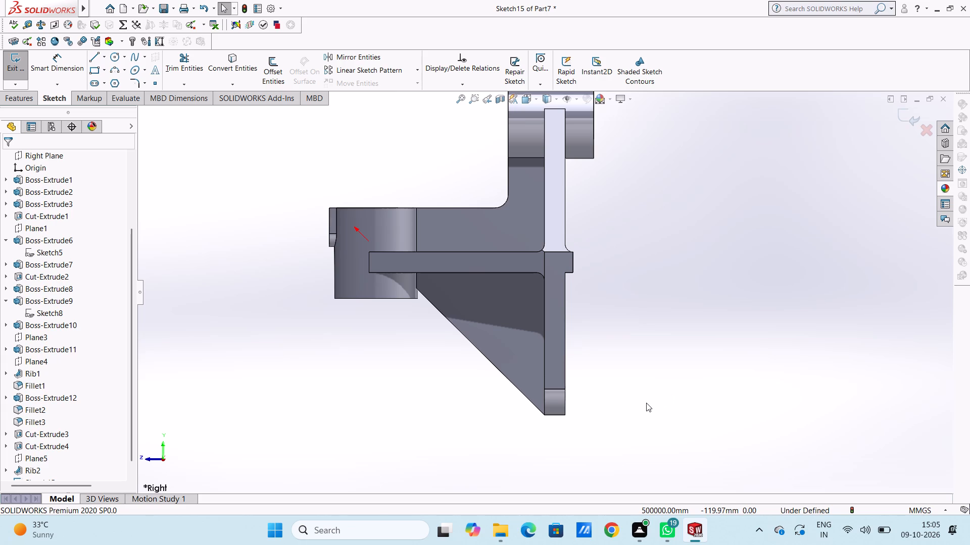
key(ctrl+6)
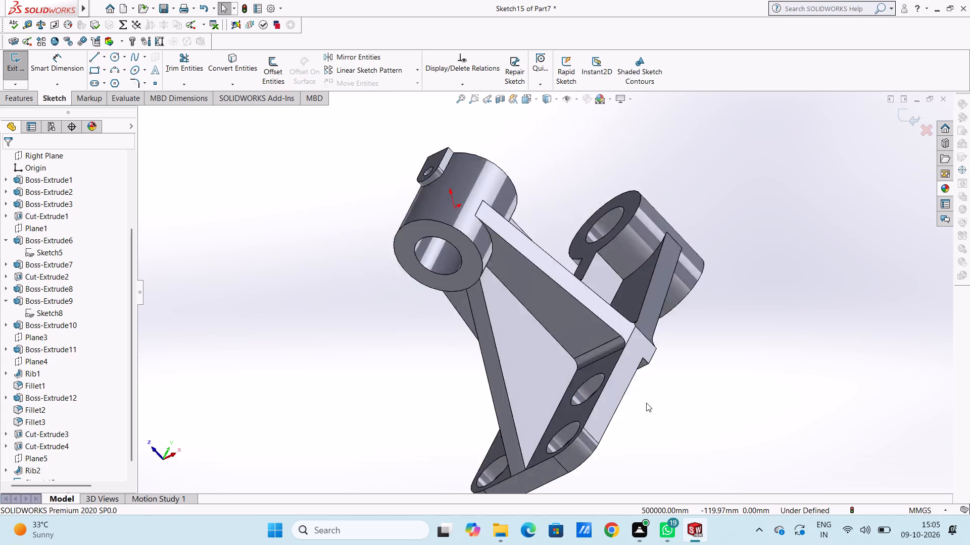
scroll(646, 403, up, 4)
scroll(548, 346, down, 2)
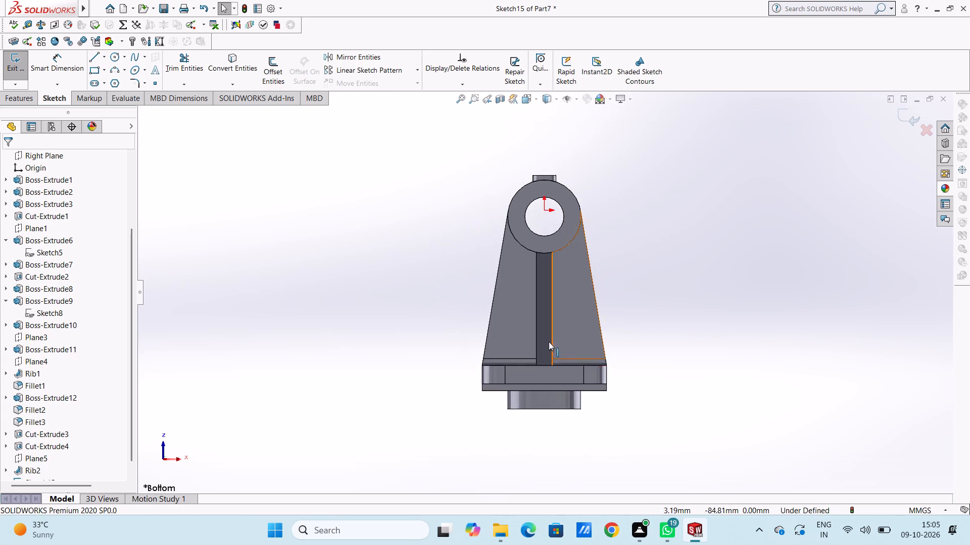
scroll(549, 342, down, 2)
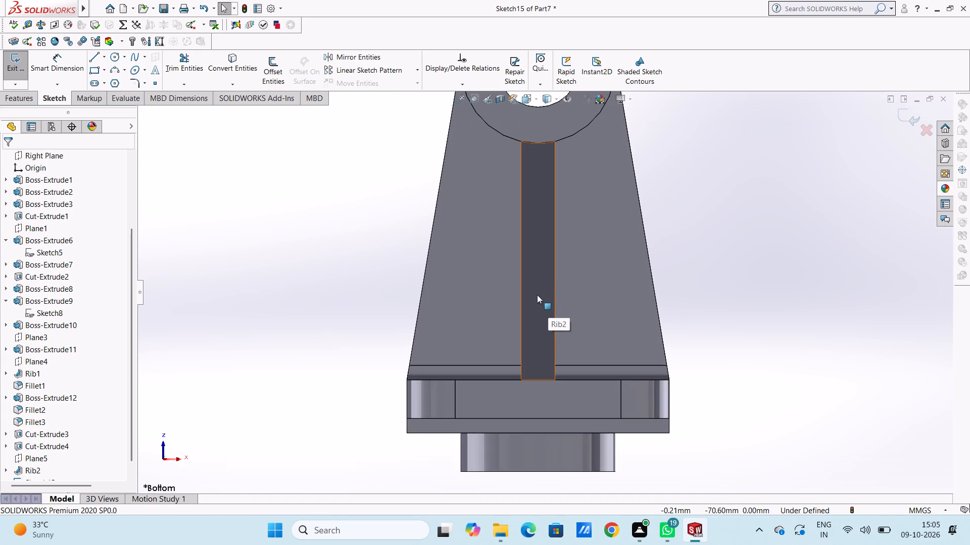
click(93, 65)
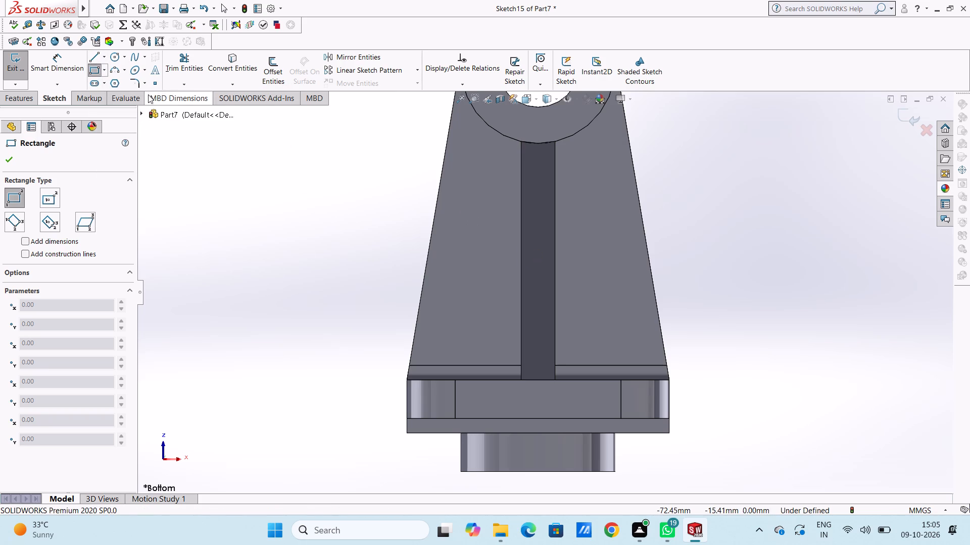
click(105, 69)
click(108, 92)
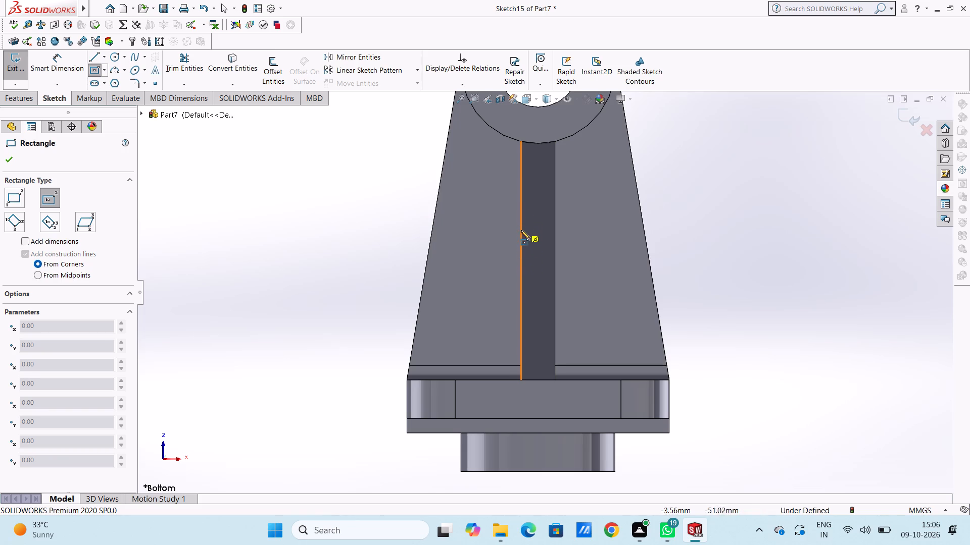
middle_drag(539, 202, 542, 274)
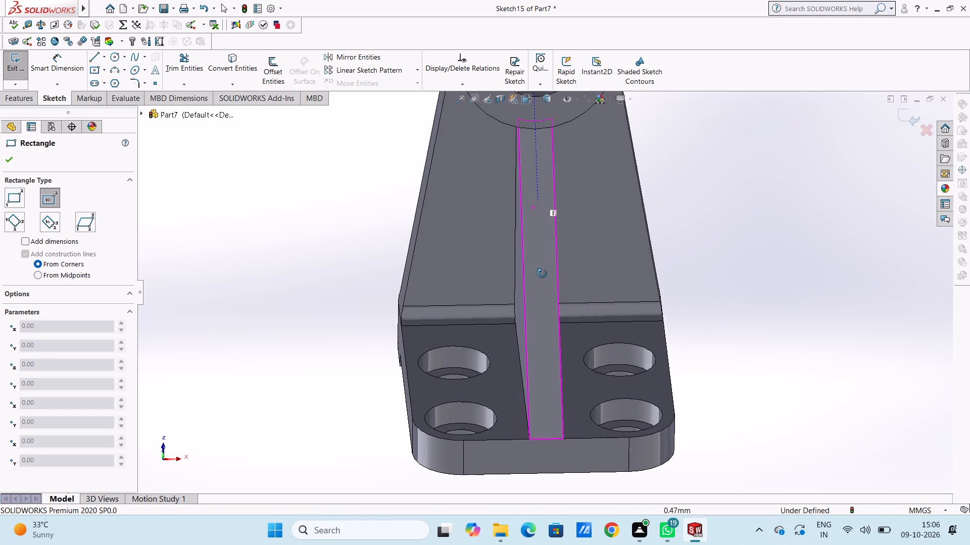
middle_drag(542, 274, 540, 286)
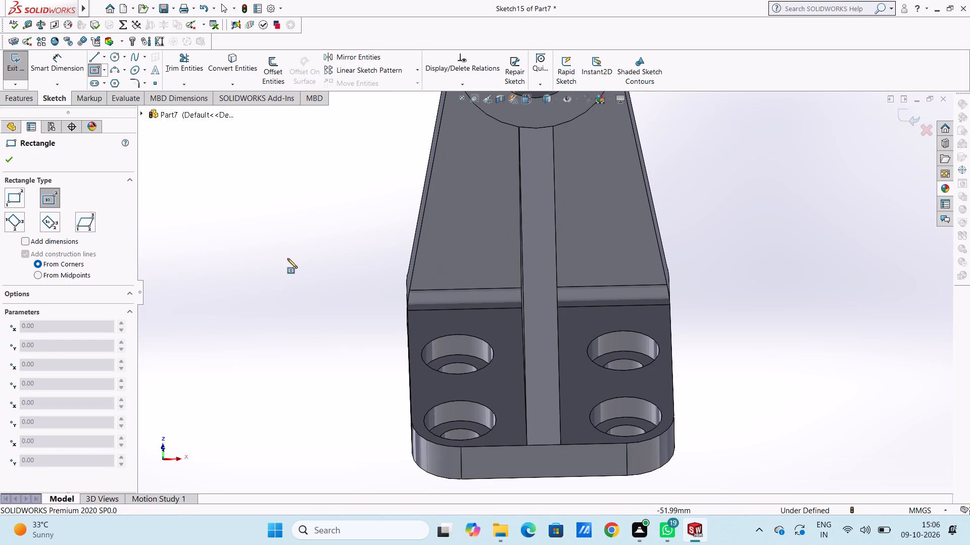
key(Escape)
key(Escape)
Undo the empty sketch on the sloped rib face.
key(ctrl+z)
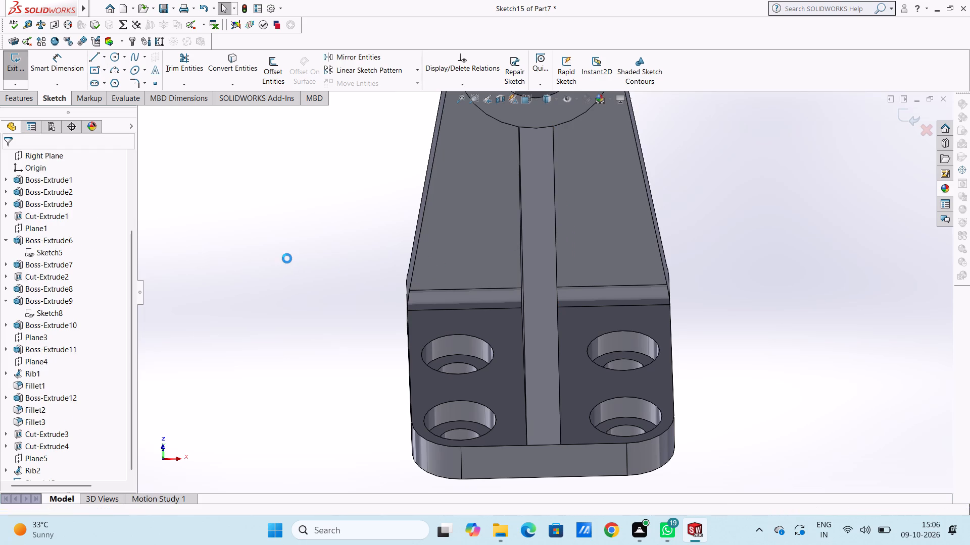
Start a new sketch on the sloped outer face of the rib beneath the arm.
click(539, 255)
click(585, 224)
click(342, 242)
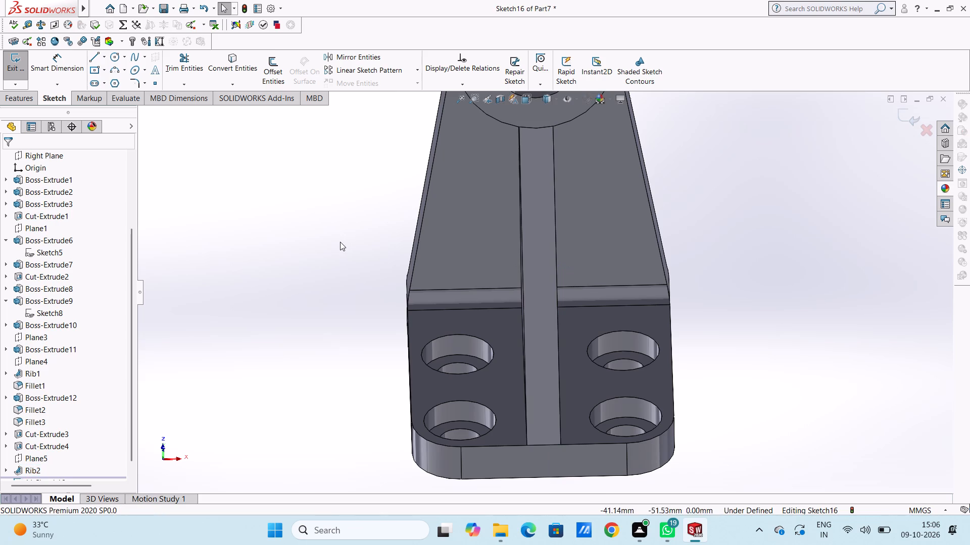
Sketch a 7 mm by 7 mm centre rectangle on the sloped rib face, spanning the rib's thickness near the arm's underside.
middle_click(344, 243)
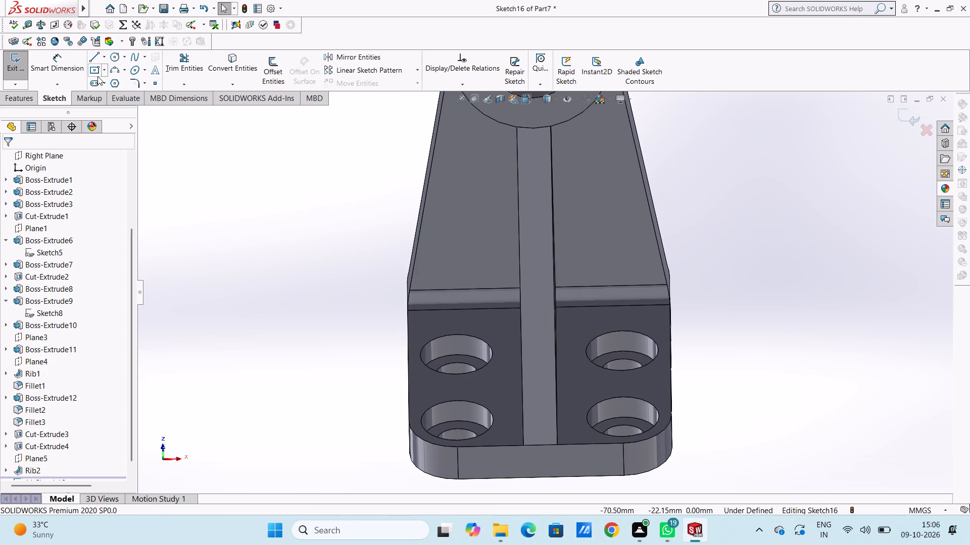
click(95, 72)
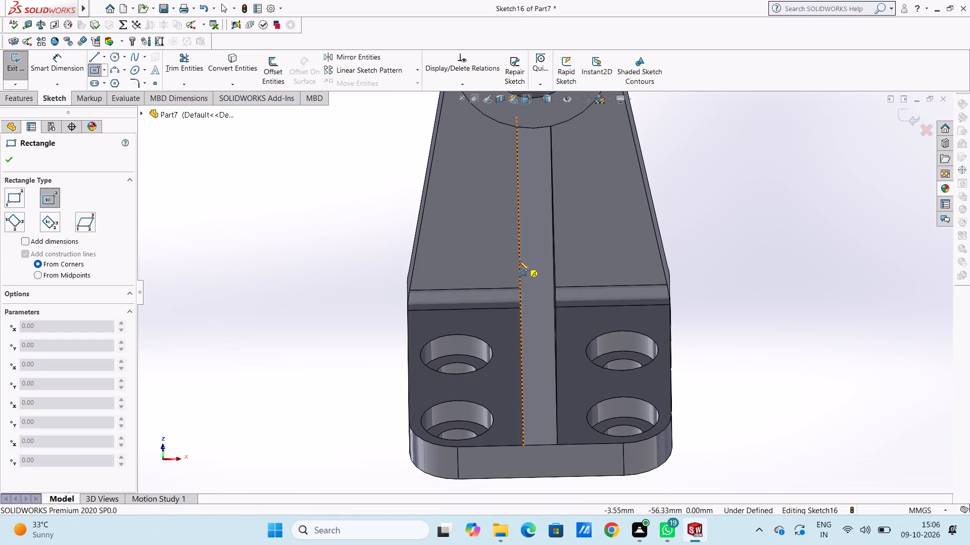
middle_drag(539, 226, 539, 231)
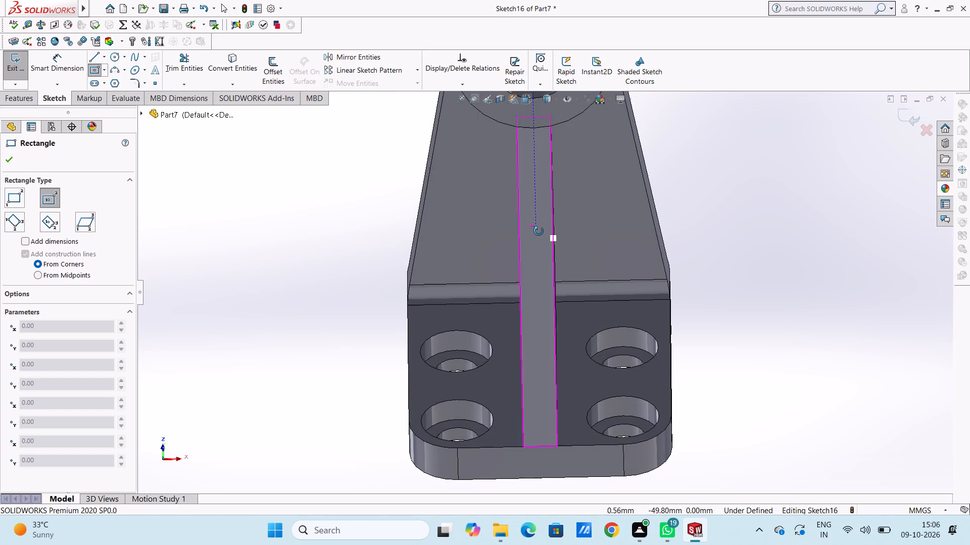
middle_drag(539, 231, 539, 234)
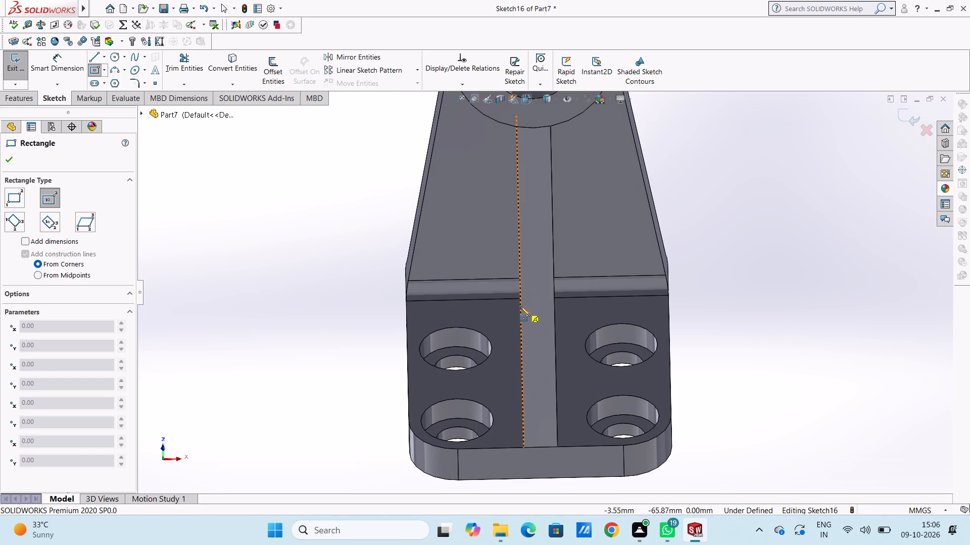
click(536, 283)
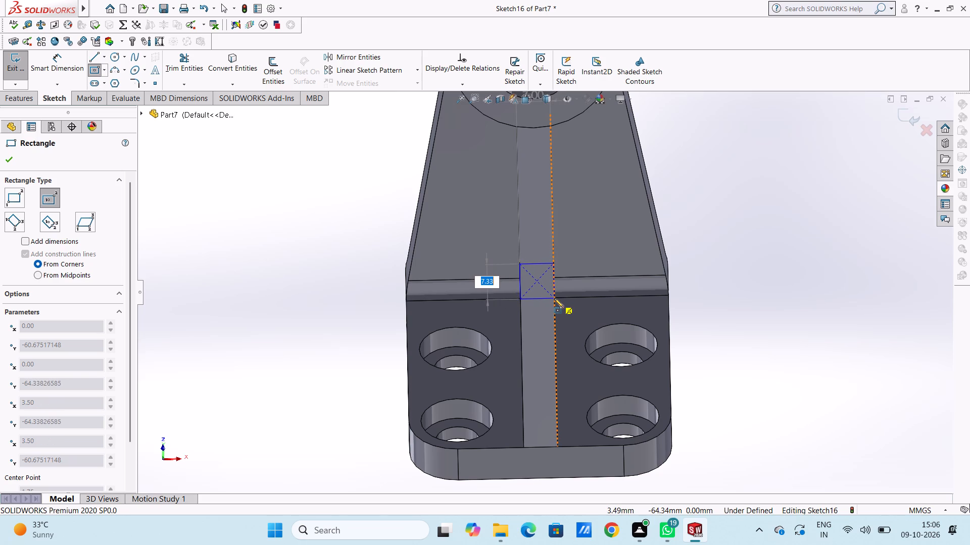
key(7)
key(Return)
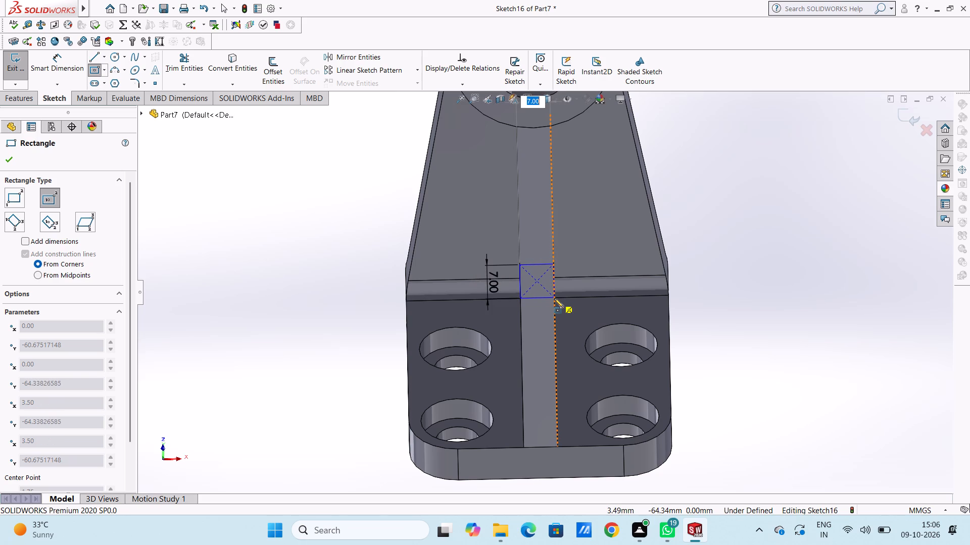
key(Return)
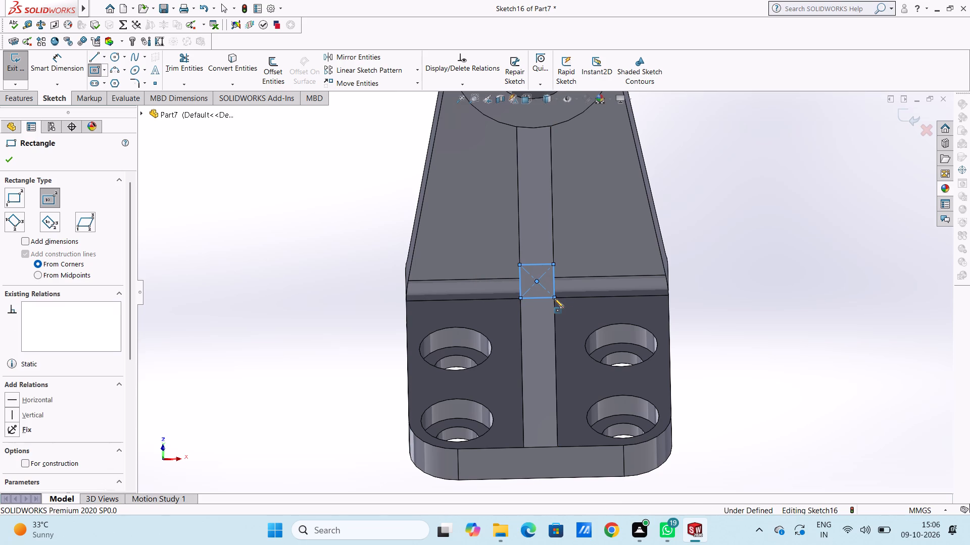
click(7, 161)
click(223, 222)
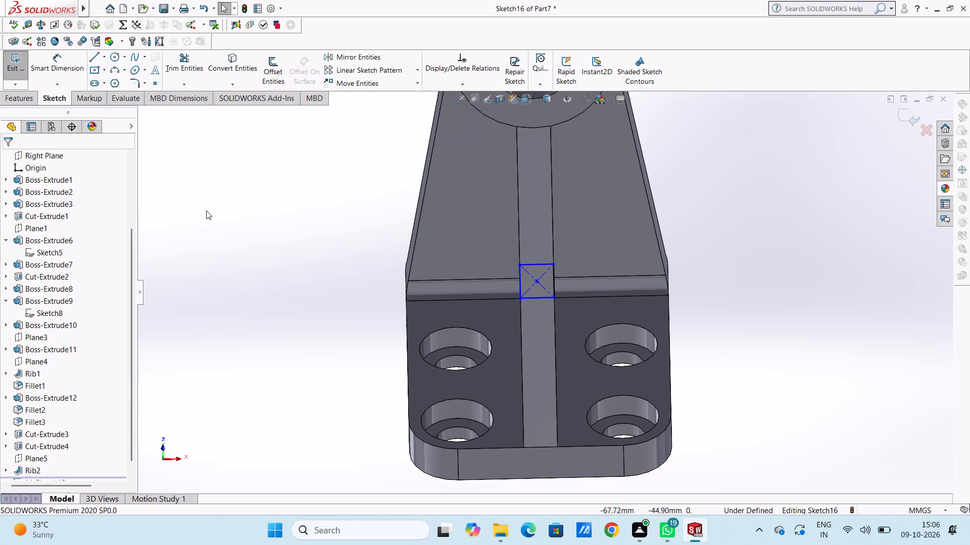
Dimension the square's vertical side as 7 mm.
click(74, 70)
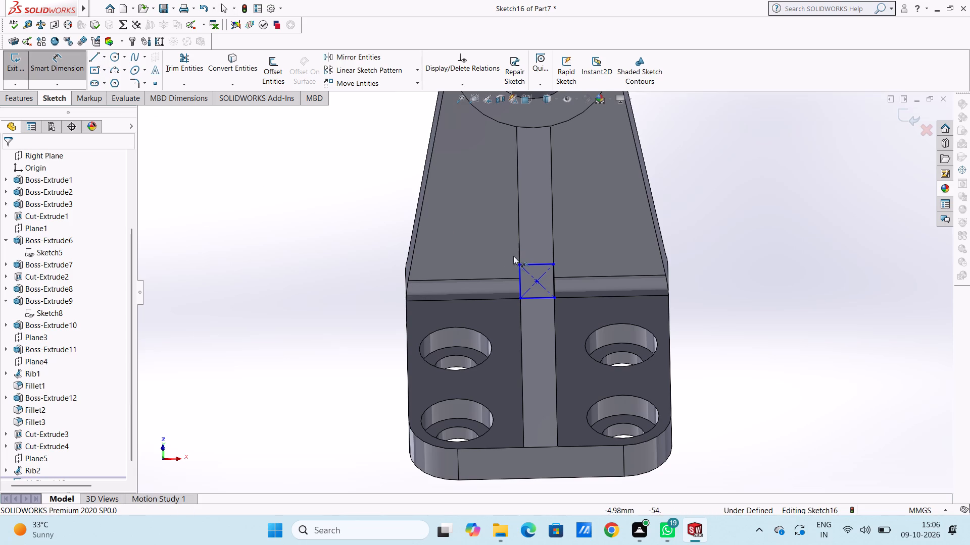
click(521, 271)
click(224, 378)
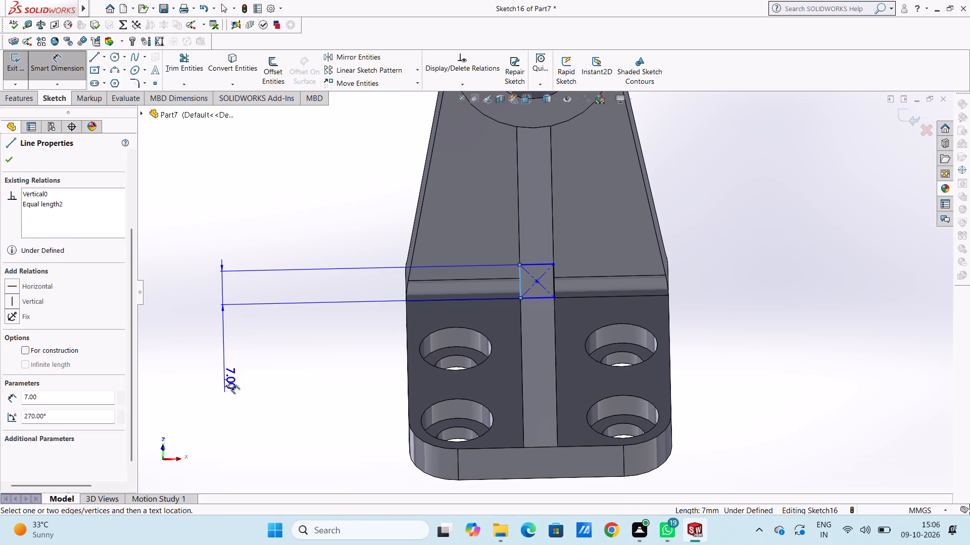
click(179, 361)
click(185, 324)
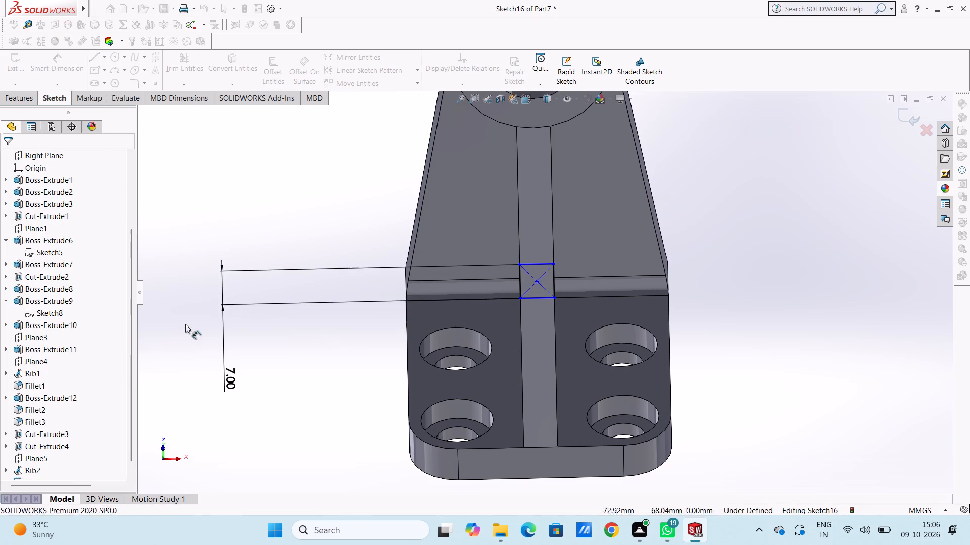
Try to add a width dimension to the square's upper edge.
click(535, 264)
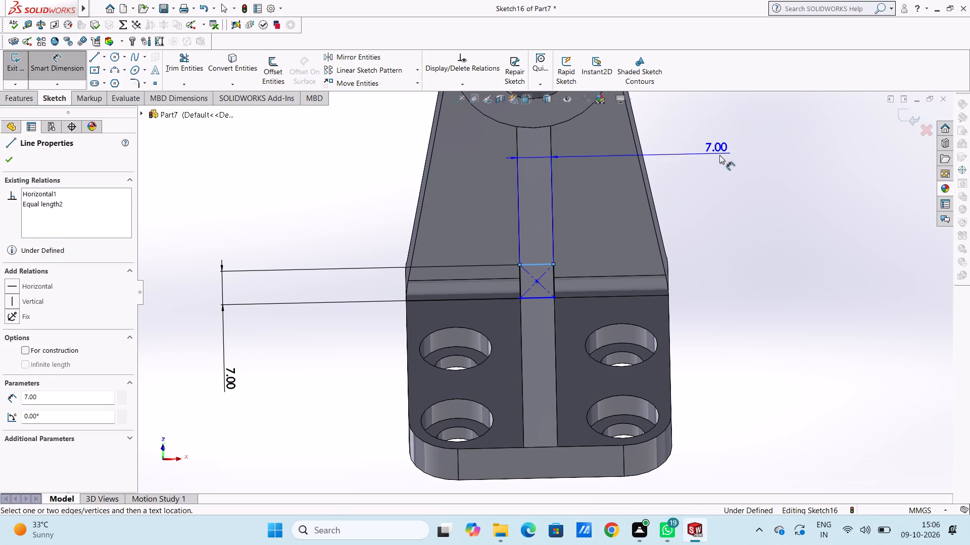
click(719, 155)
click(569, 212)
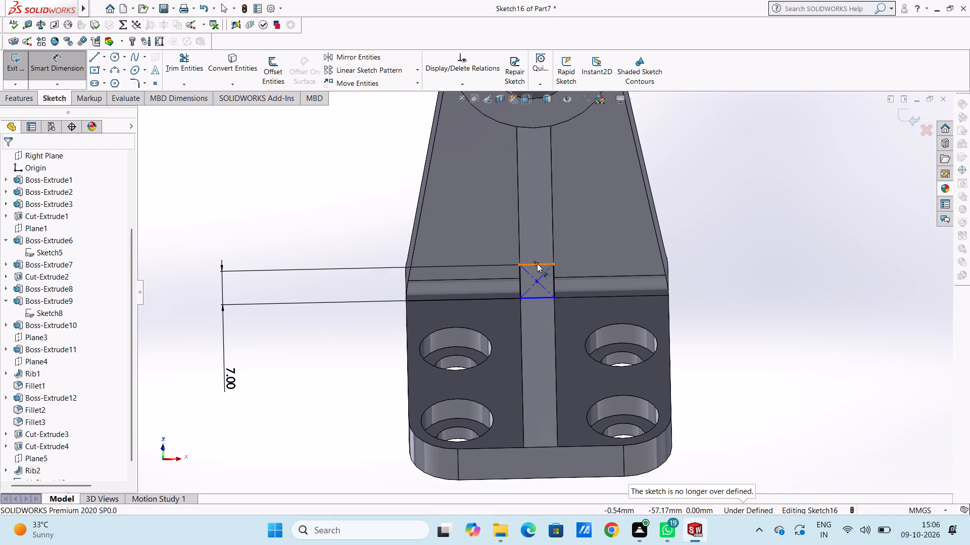
Dimension the distance between the square's upper edge and the origin, keeping the value as drawn.
click(537, 263)
scroll(532, 226, up, 2)
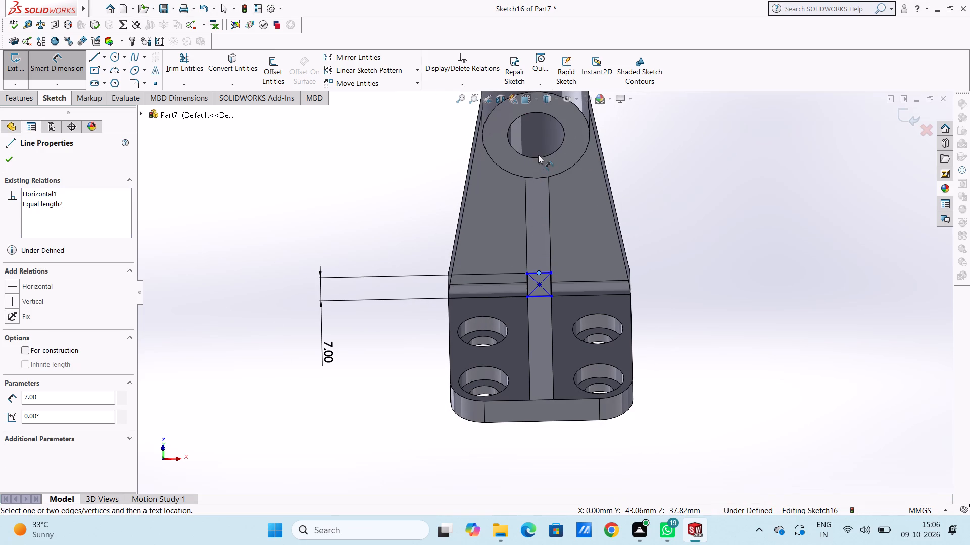
scroll(539, 152, up, 2)
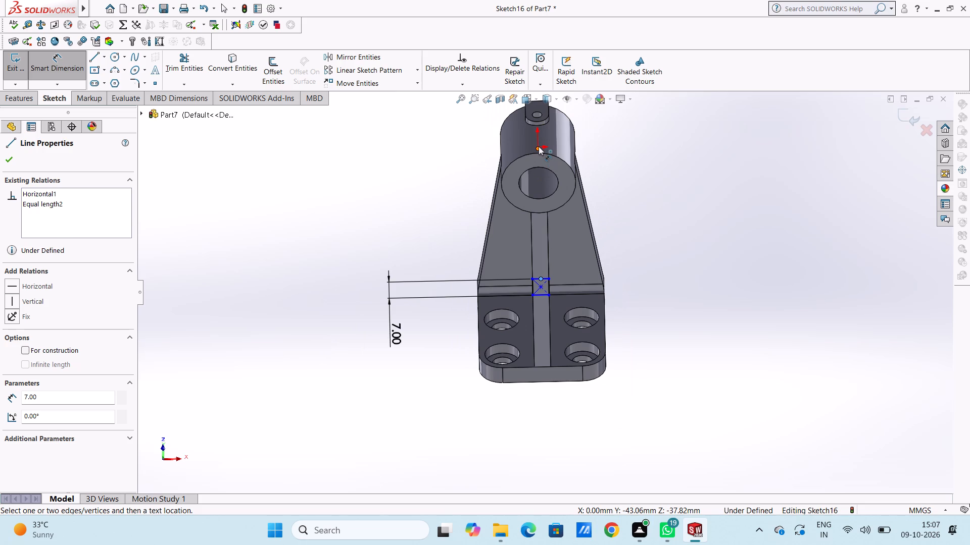
click(539, 146)
click(385, 203)
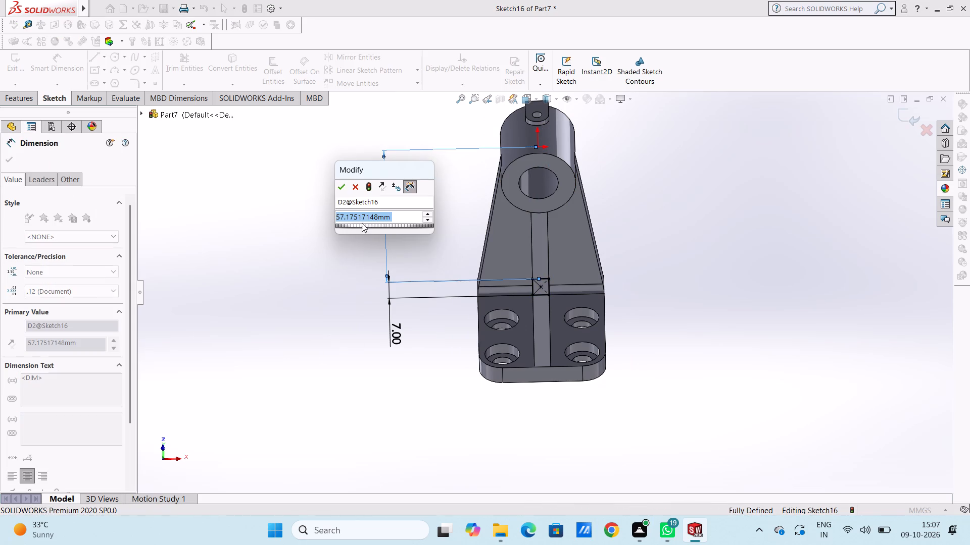
click(339, 188)
click(329, 200)
Cut-extrude the square profile as a blind cut 20 mm deep into the lower rib.
middle_drag(339, 179, 303, 274)
middle_drag(344, 228, 305, 265)
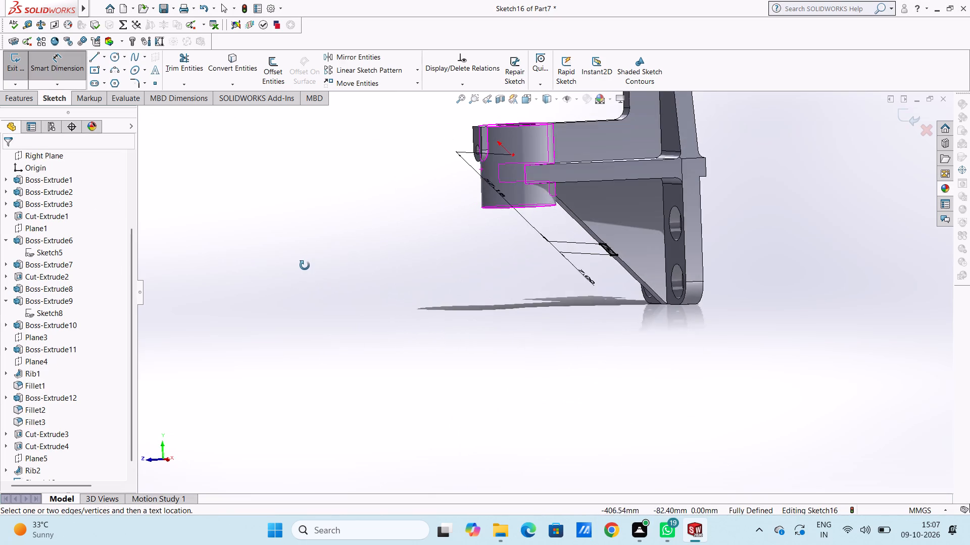
middle_drag(305, 265, 293, 275)
middle_drag(387, 266, 380, 263)
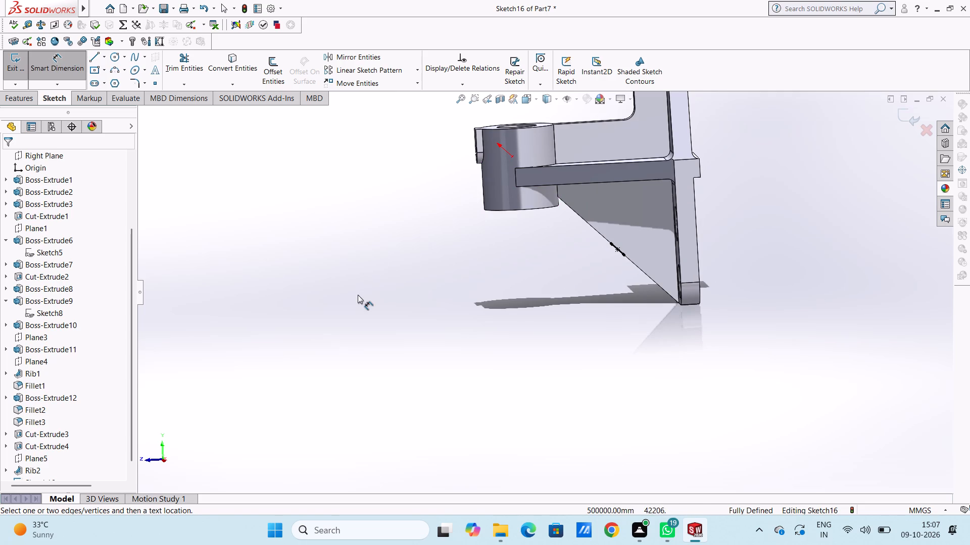
click(65, 67)
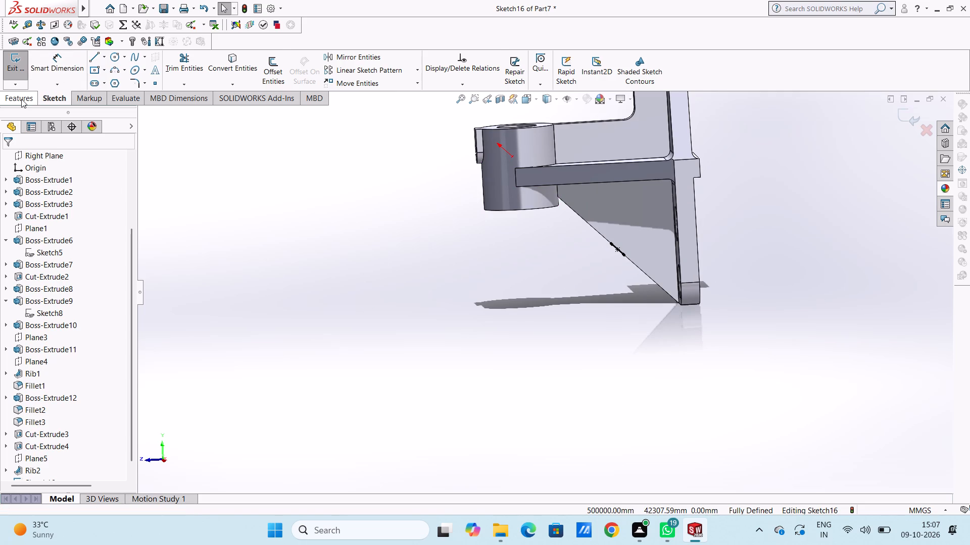
click(21, 99)
click(166, 69)
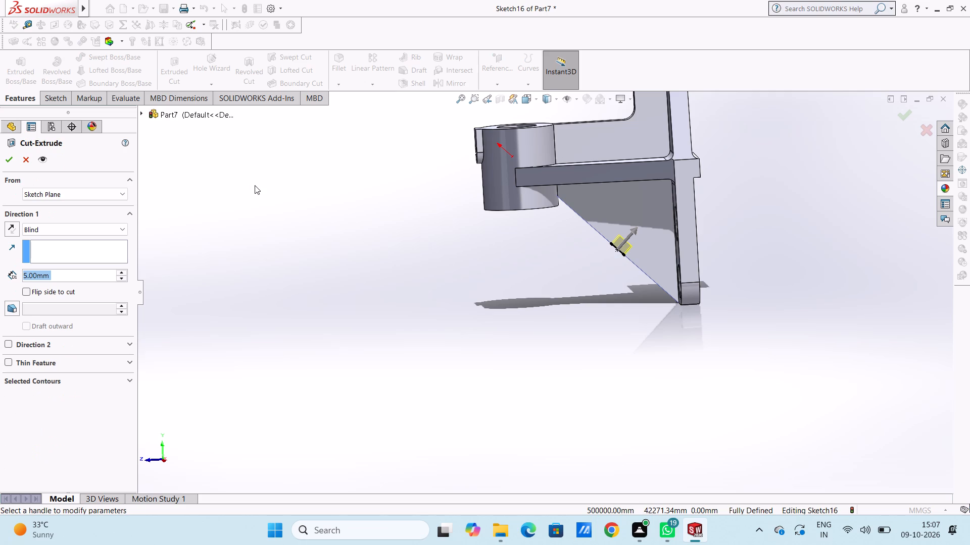
text(15)
key(Return)
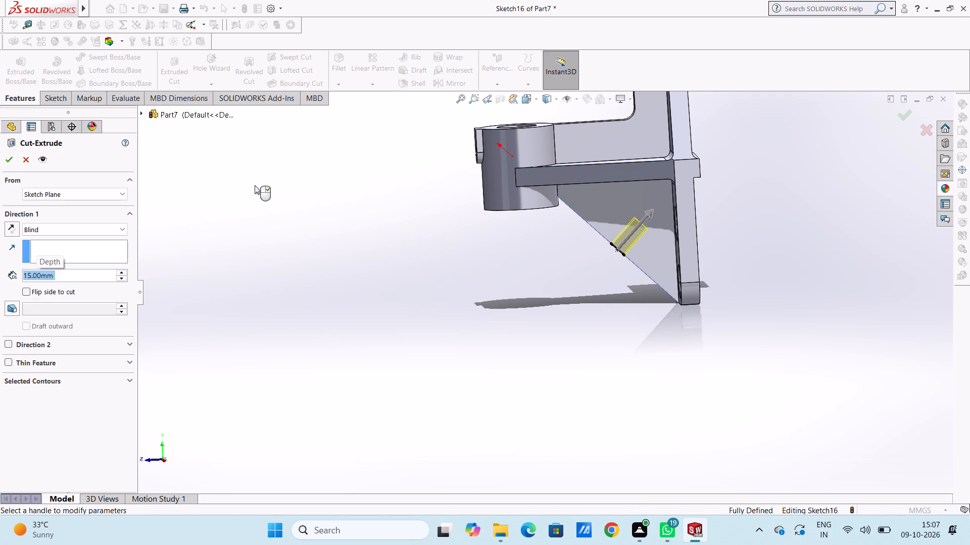
text(20)
key(Return)
click(14, 161)
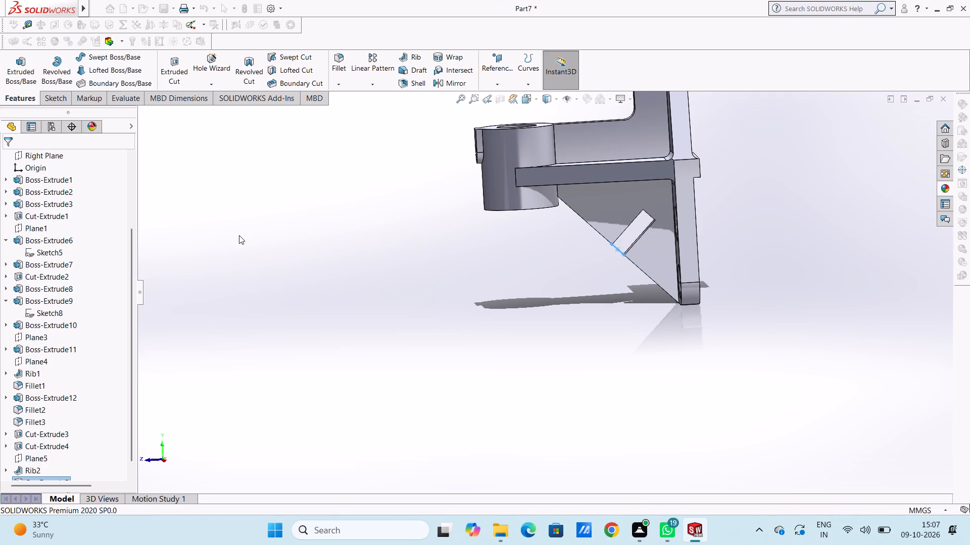
click(239, 235)
Examine the notch in the lower rib and the whole bracket from several angles, finishing in isometric view.
middle_drag(311, 289, 318, 259)
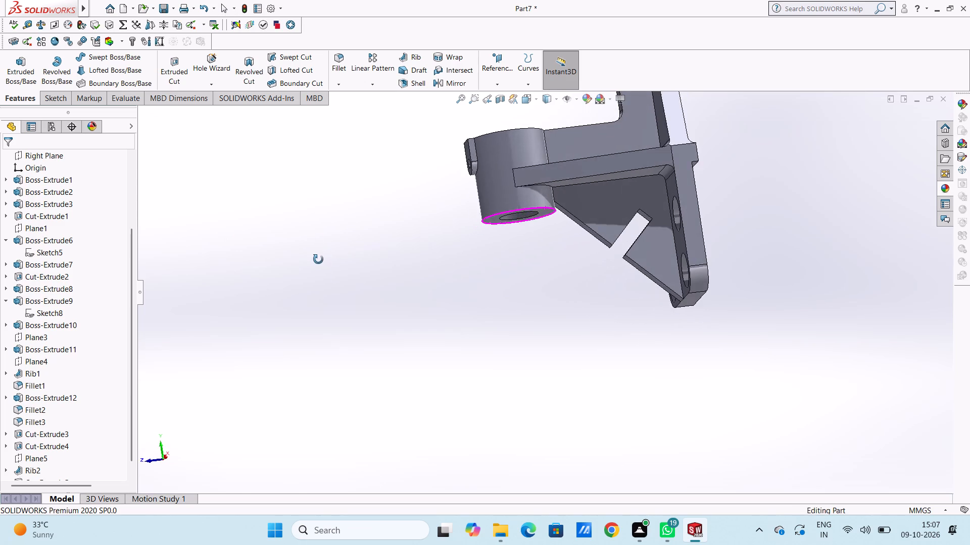
middle_drag(318, 259, 336, 282)
scroll(336, 282, up, 3)
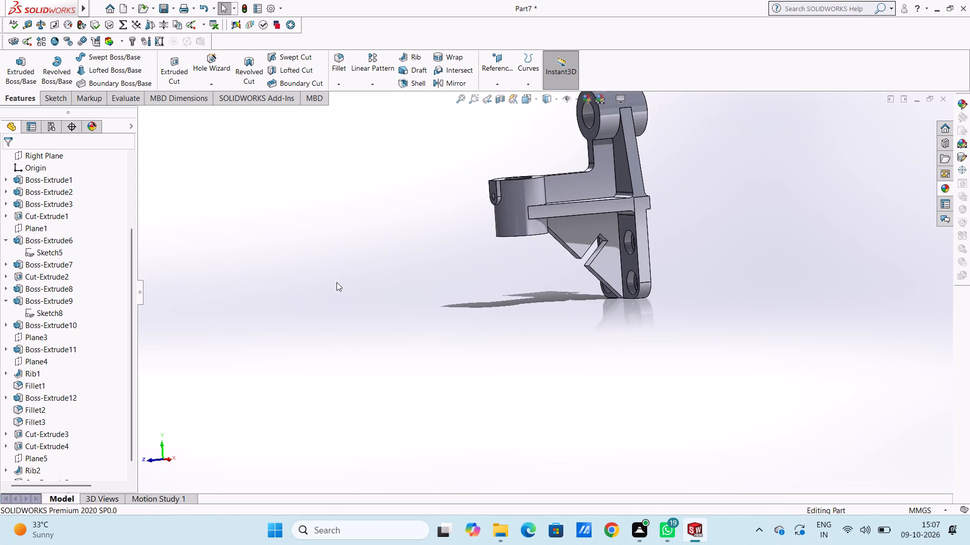
middle_drag(336, 282, 334, 312)
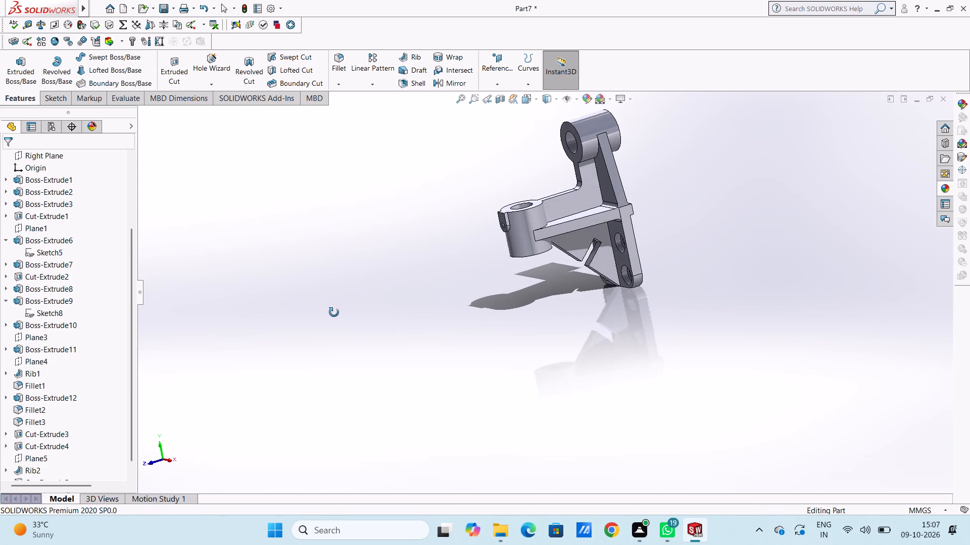
middle_drag(334, 312, 331, 312)
key(Escape)
key(Escape)
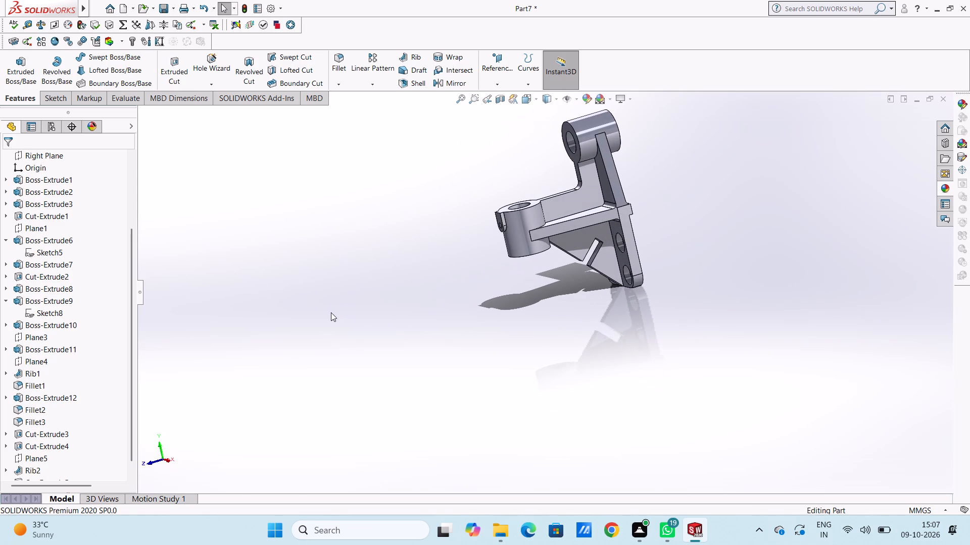
key(ctrl+7)
scroll(331, 312, up, 4)
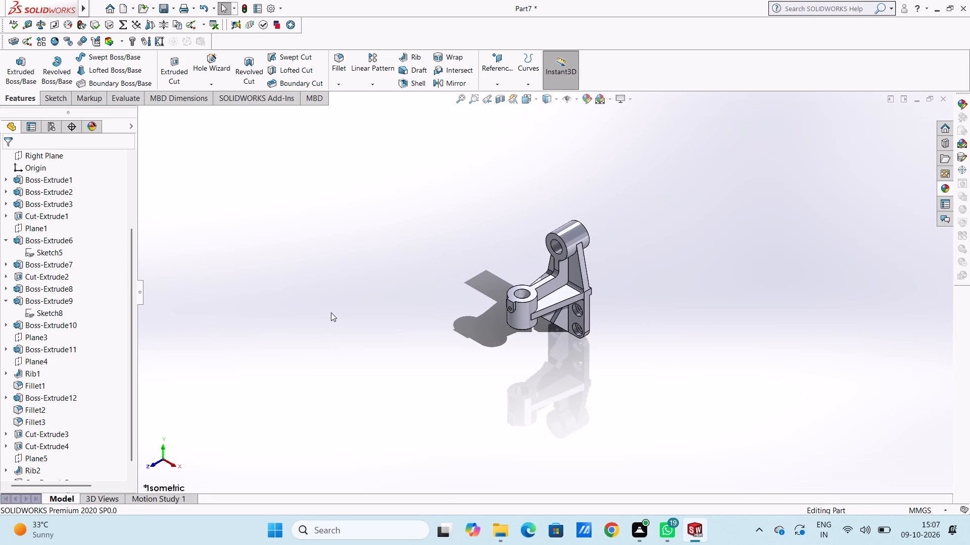
scroll(579, 336, down, 2)
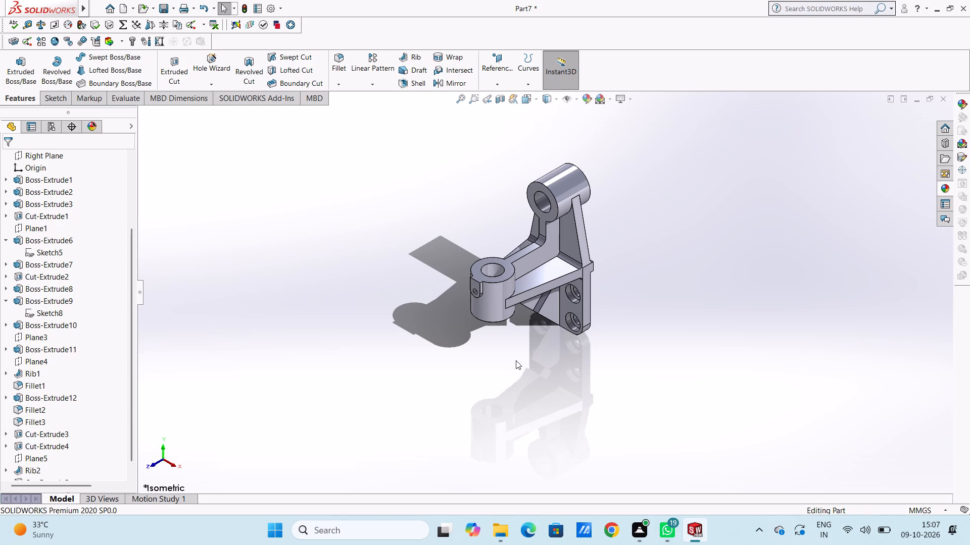
middle_drag(515, 358, 581, 182)
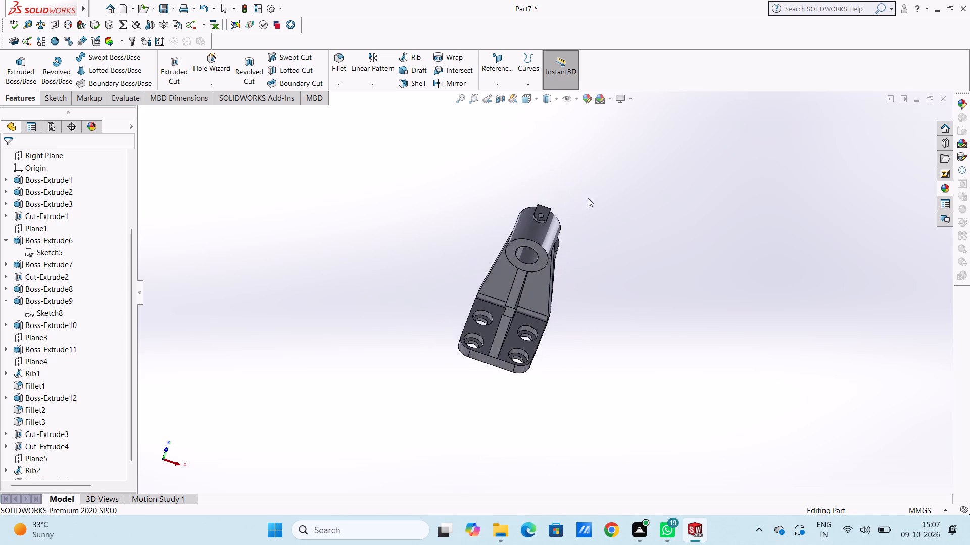
middle_drag(607, 311, 632, 212)
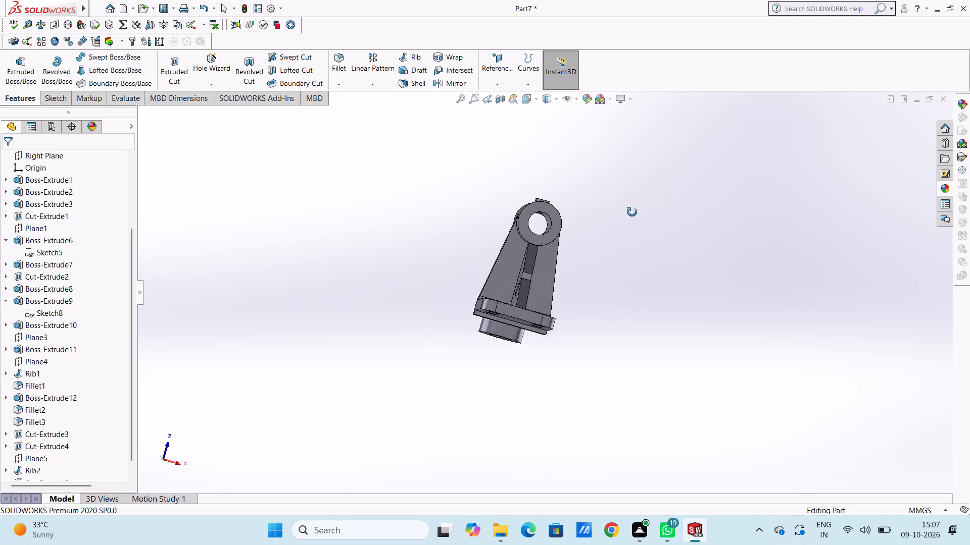
middle_drag(632, 212, 567, 363)
middle_drag(555, 210, 533, 320)
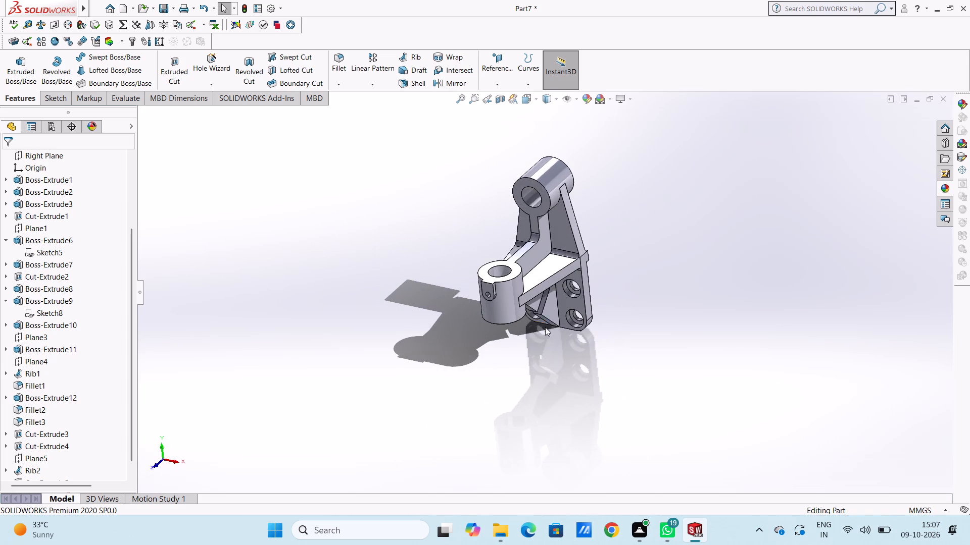
key(ctrl+7)
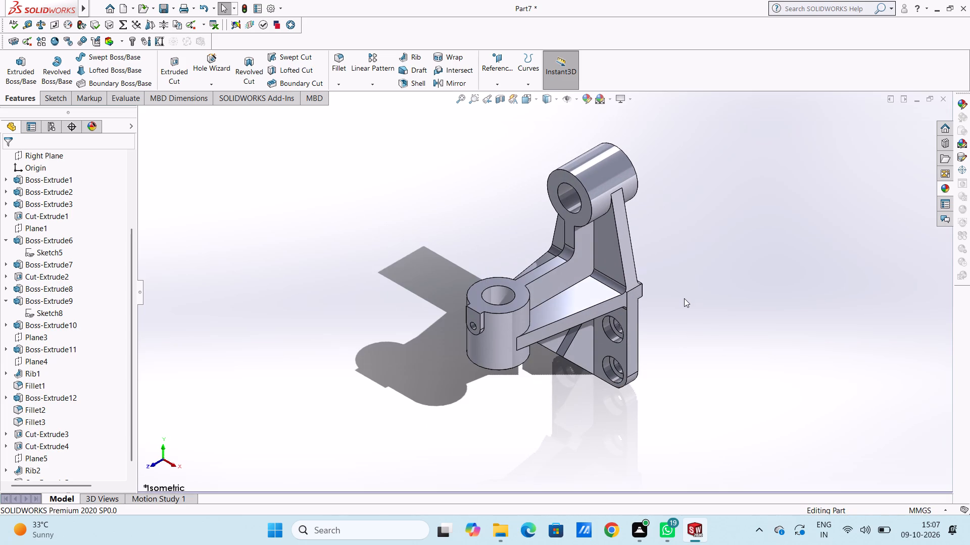
Colour the whole part dark blue with RGB values 0, 64, 138.
click(584, 97)
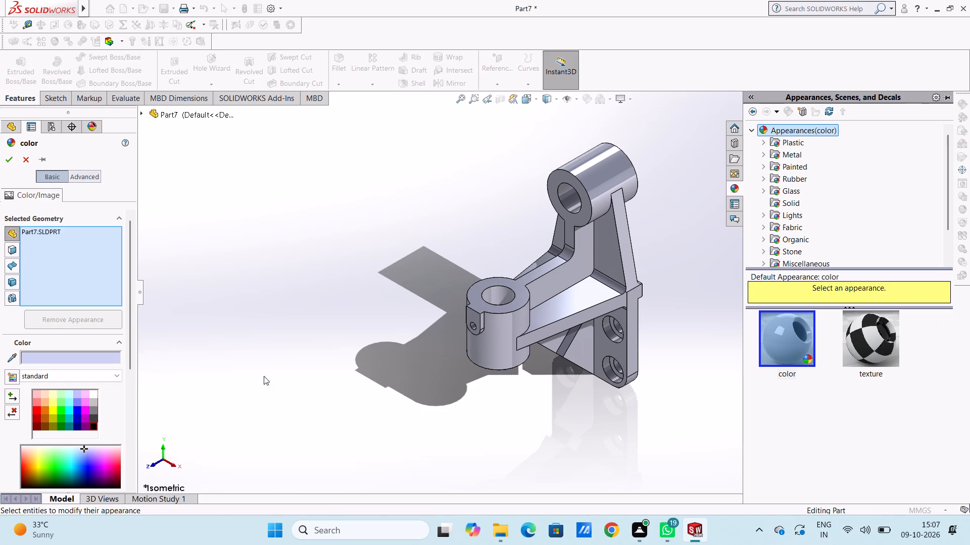
click(39, 405)
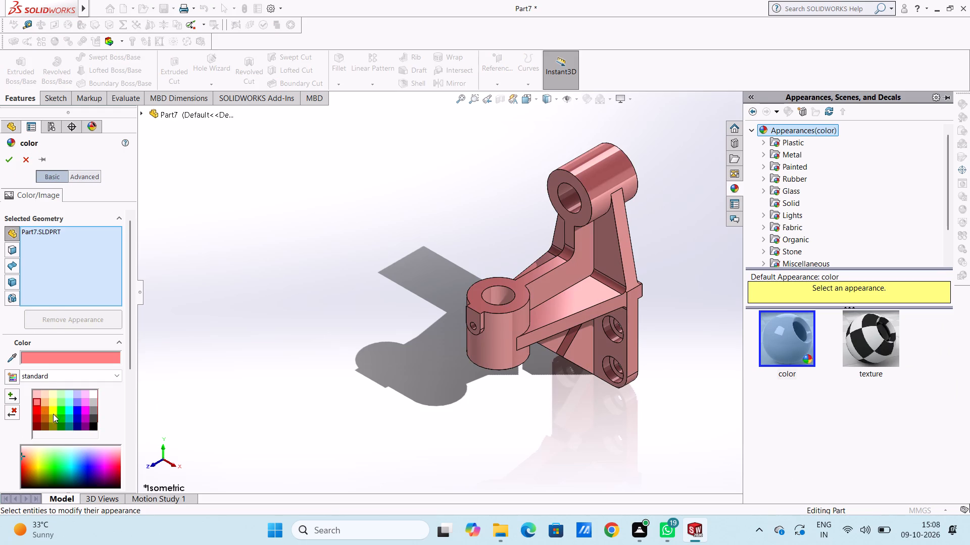
scroll(57, 414, down, 3)
click(79, 268)
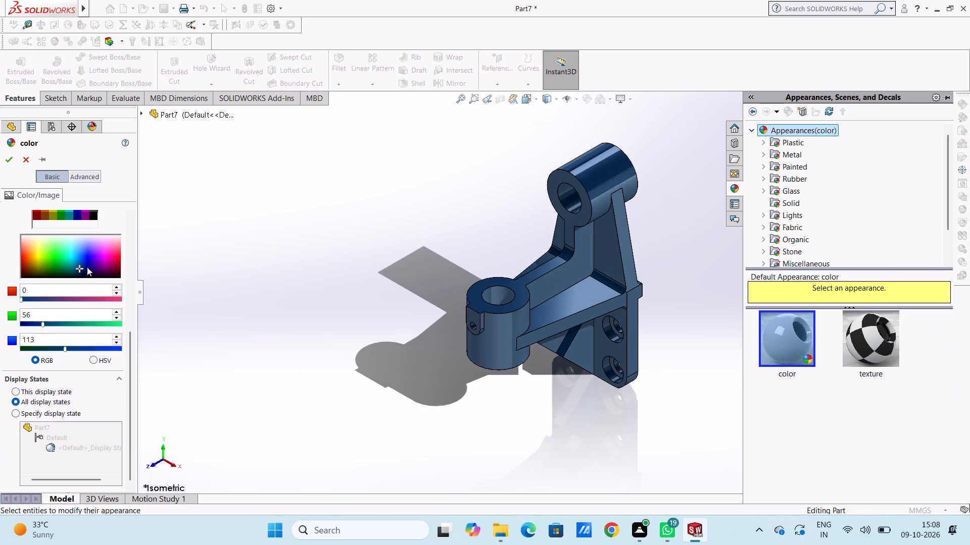
click(87, 266)
click(89, 263)
click(83, 274)
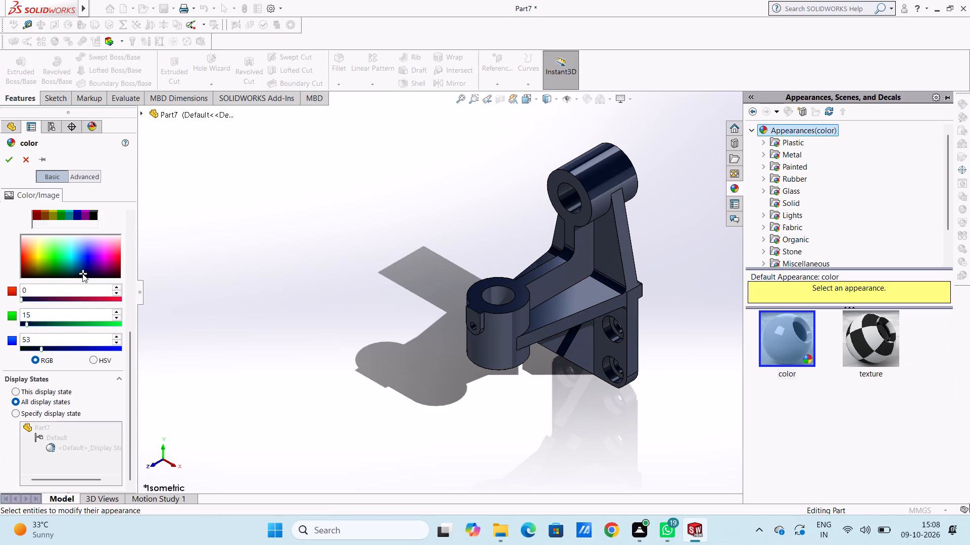
click(78, 270)
click(80, 266)
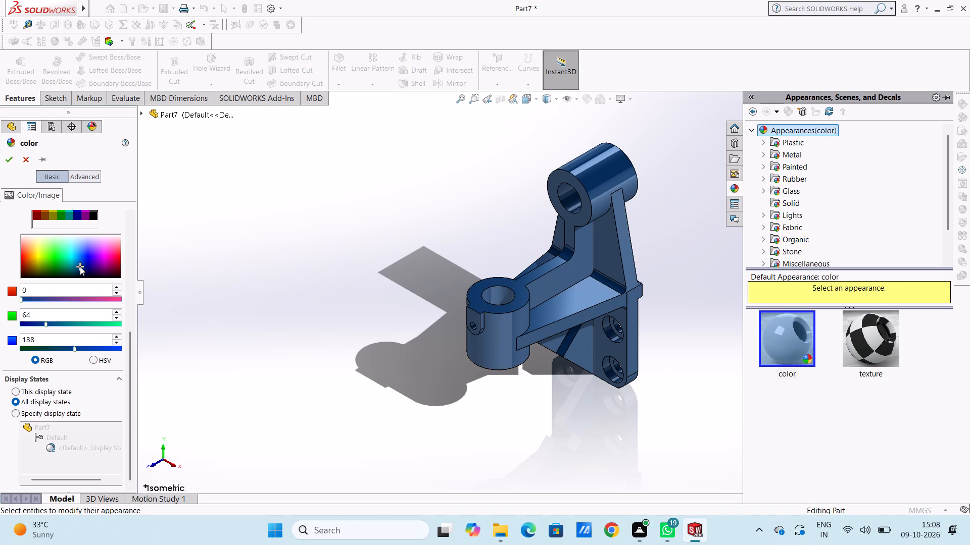
click(7, 158)
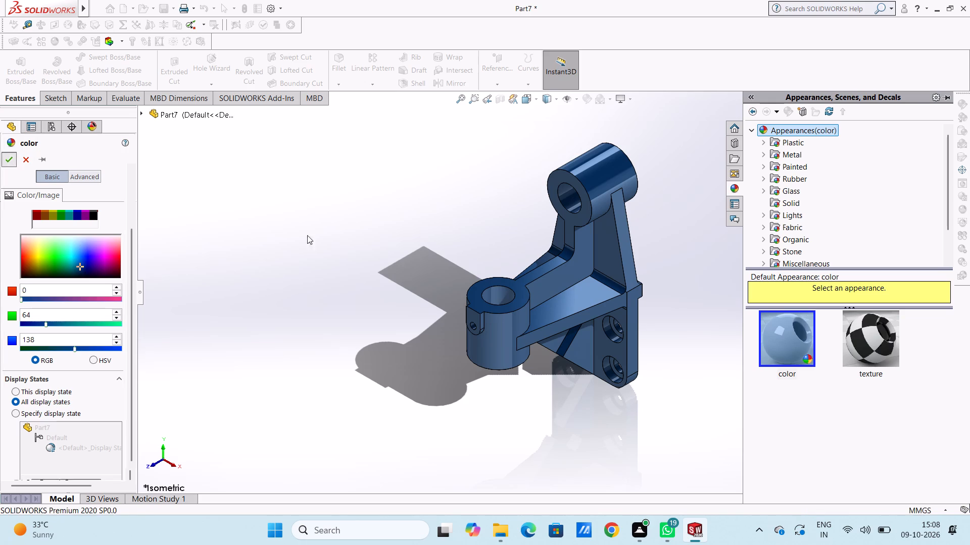
Apply the chromium plate metal appearance to the bore face of the lower vertical sleeve.
scroll(512, 301, down, 9)
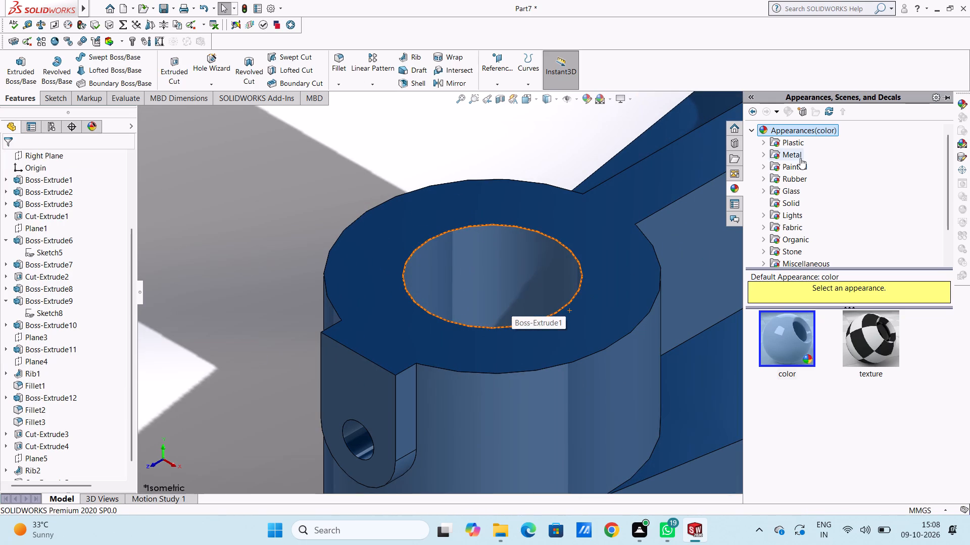
click(799, 155)
scroll(501, 290, down, 4)
drag(882, 347, 570, 283)
click(570, 283)
Apply the chromium plate appearance to the inner face of the small hole in the lower sleeve's tab.
scroll(562, 296, up, 5)
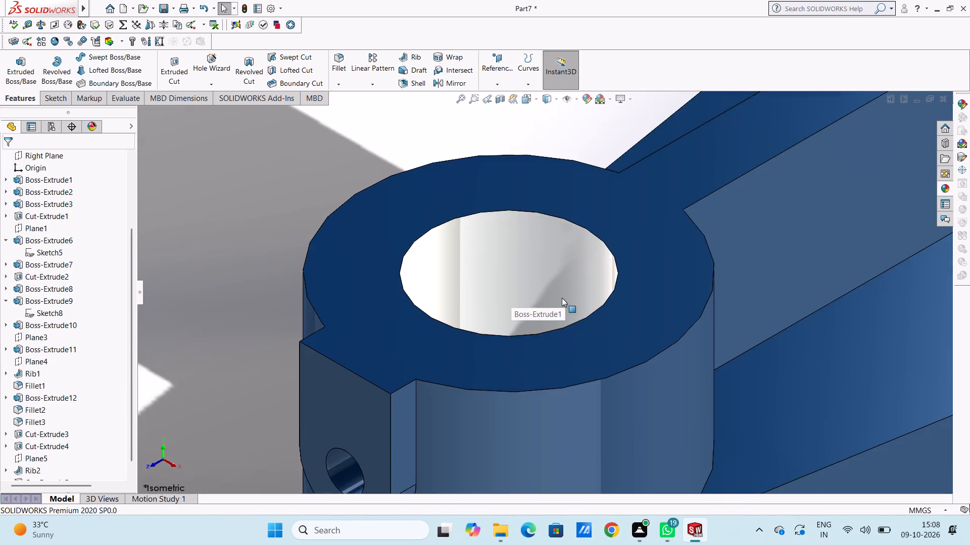
scroll(551, 333, up, 4)
scroll(476, 390, down, 5)
scroll(431, 303, down, 5)
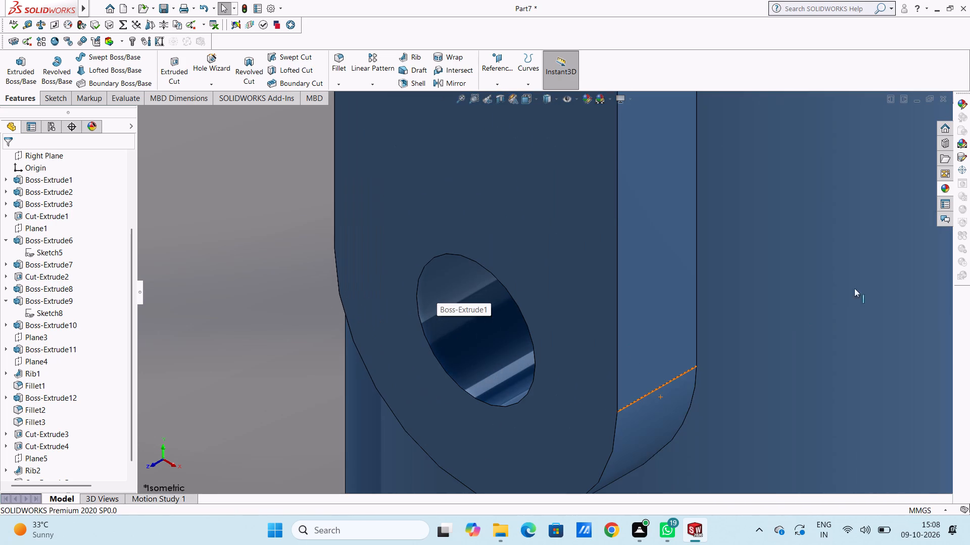
click(945, 187)
drag(879, 333, 793, 364)
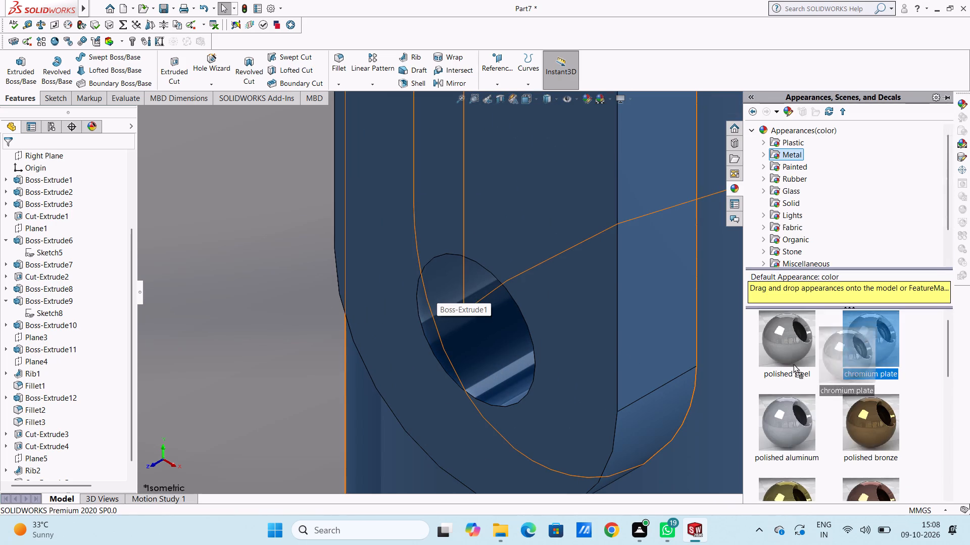
drag(793, 364, 498, 345)
click(498, 345)
Apply the chromium plate appearance to the bore face of the upper horizontal sleeve.
scroll(498, 345, up, 3)
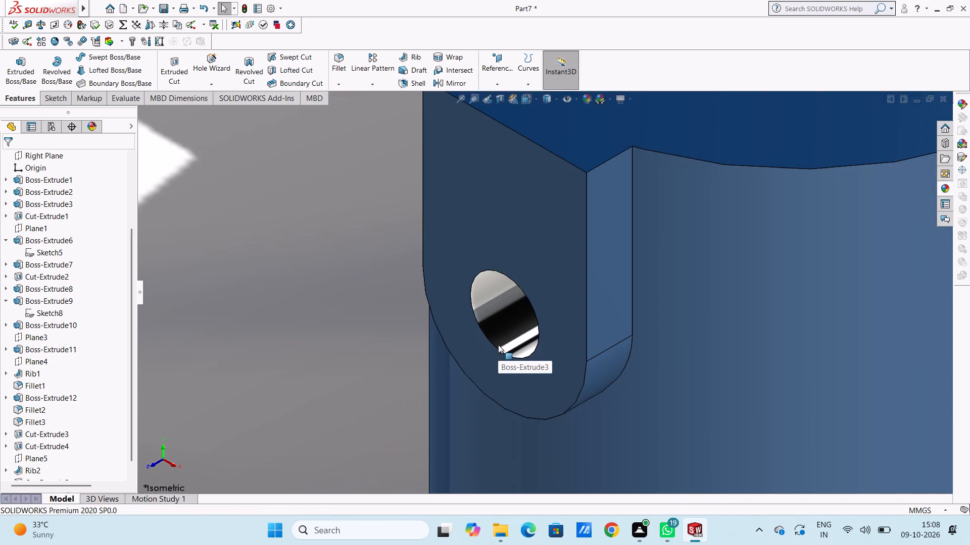
scroll(498, 345, up, 10)
scroll(741, 355, down, 3)
scroll(741, 355, up, 3)
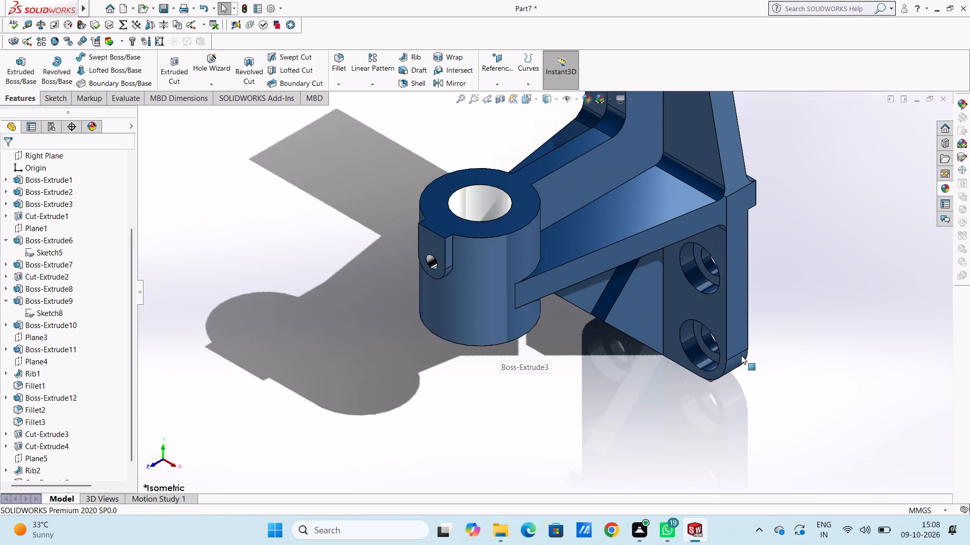
scroll(644, 255, up, 4)
scroll(565, 173, down, 10)
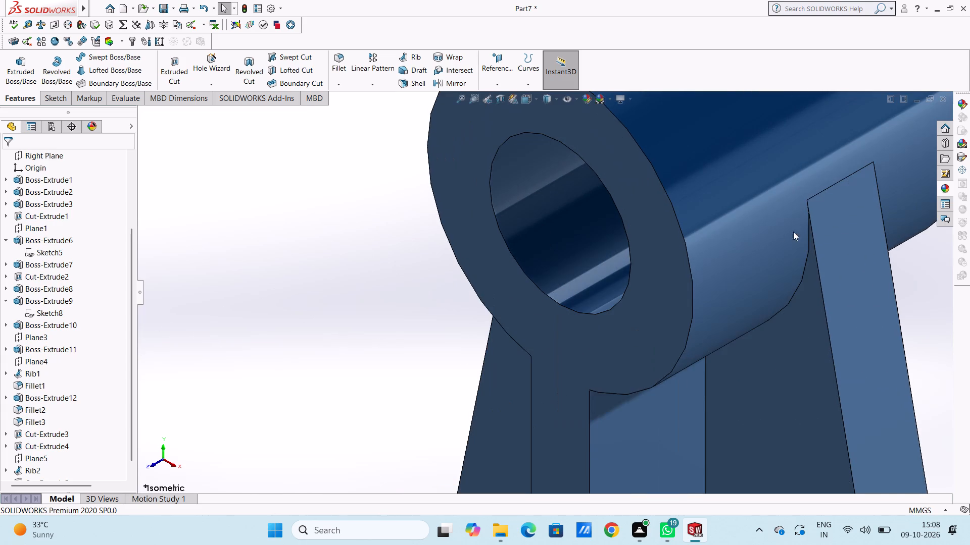
click(943, 190)
drag(875, 334, 716, 321)
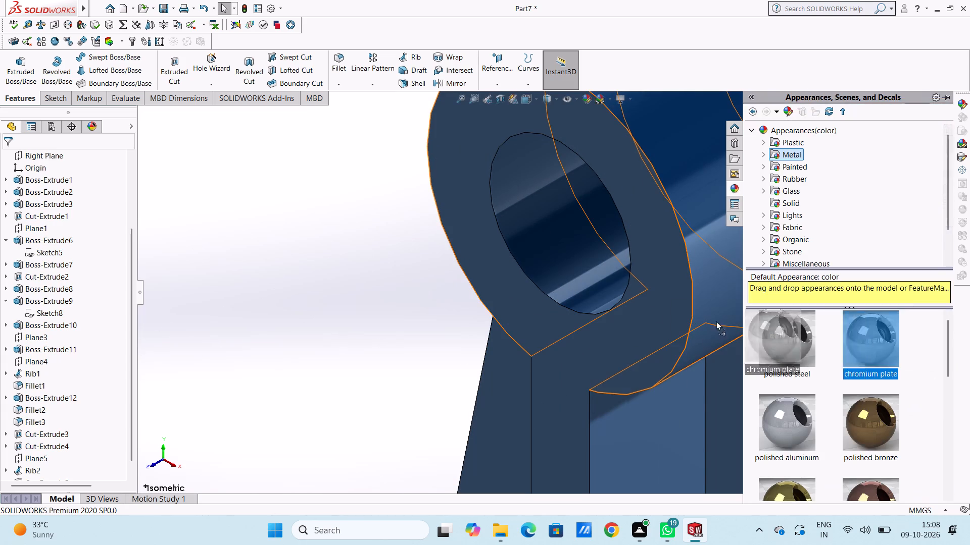
drag(716, 321, 559, 256)
click(559, 256)
Fillet the edge where the underside of the projecting ledge meets the back of the plate with a 3 mm radius.
scroll(575, 291, up, 9)
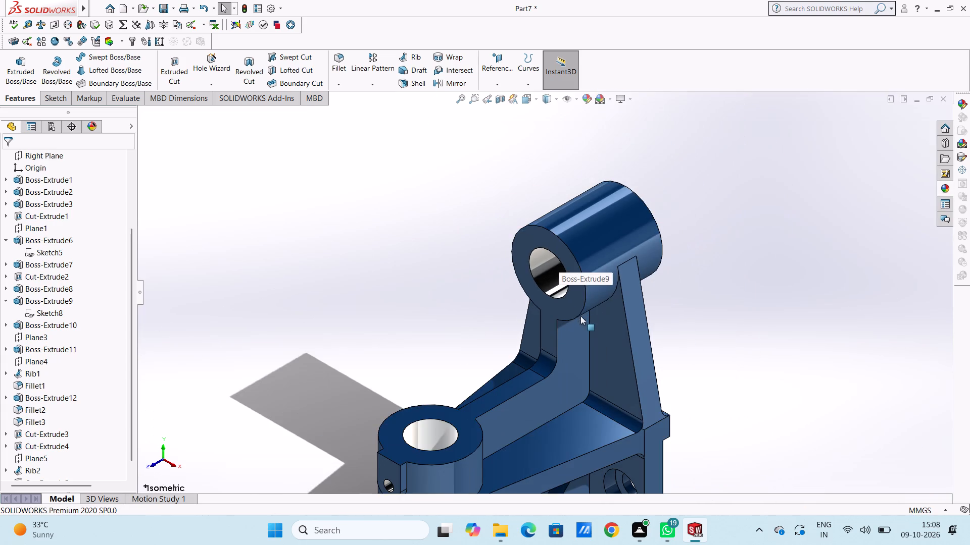
scroll(688, 402, up, 1)
middle_drag(688, 402, 612, 313)
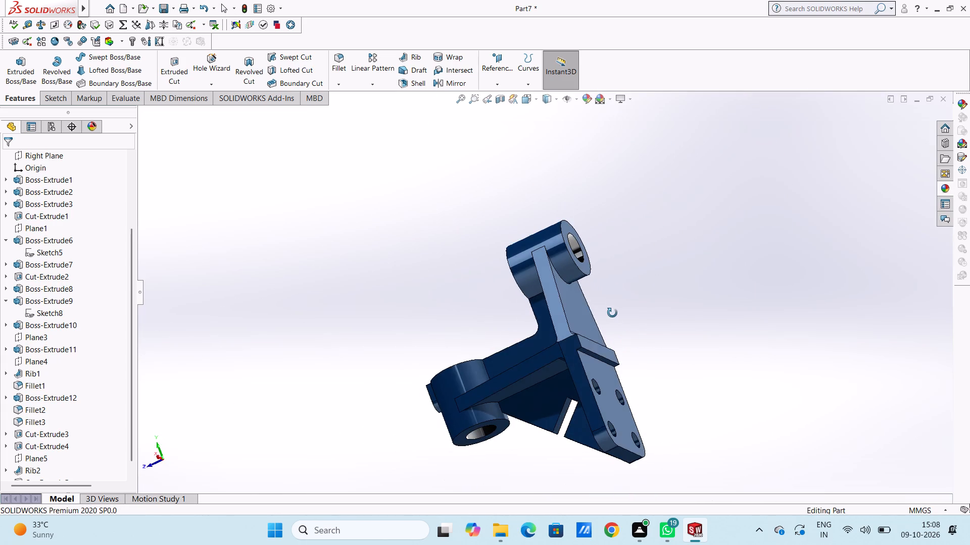
middle_drag(612, 313, 616, 301)
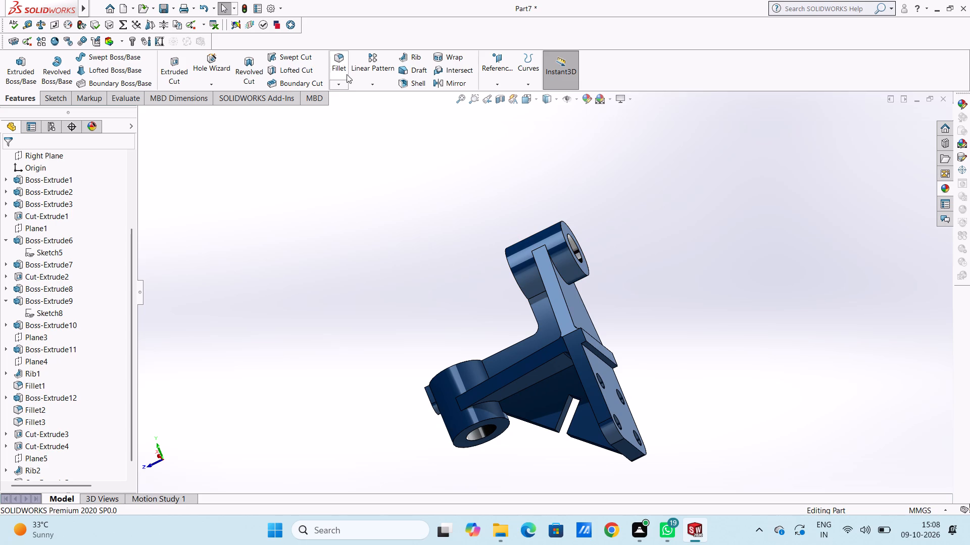
click(339, 63)
scroll(574, 321, down, 11)
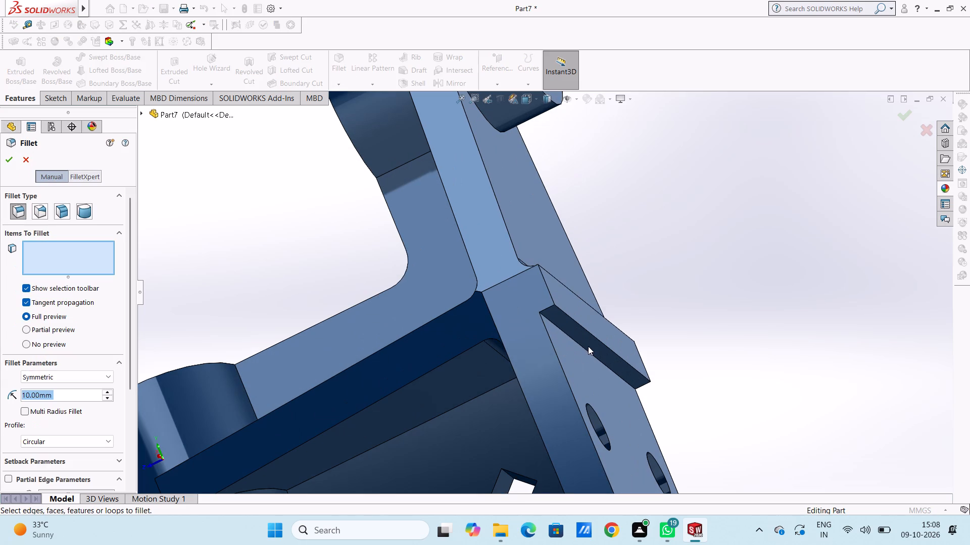
click(573, 341)
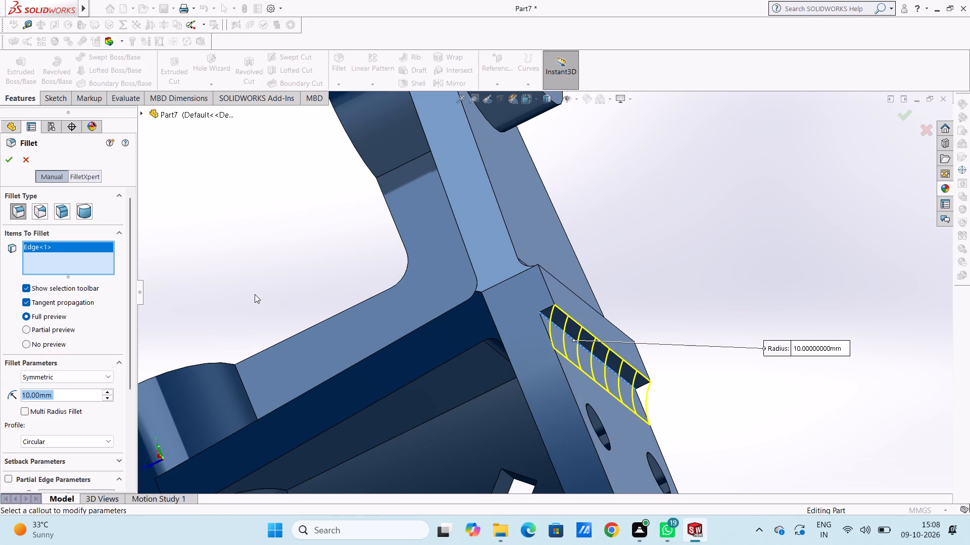
key(3)
key(Return)
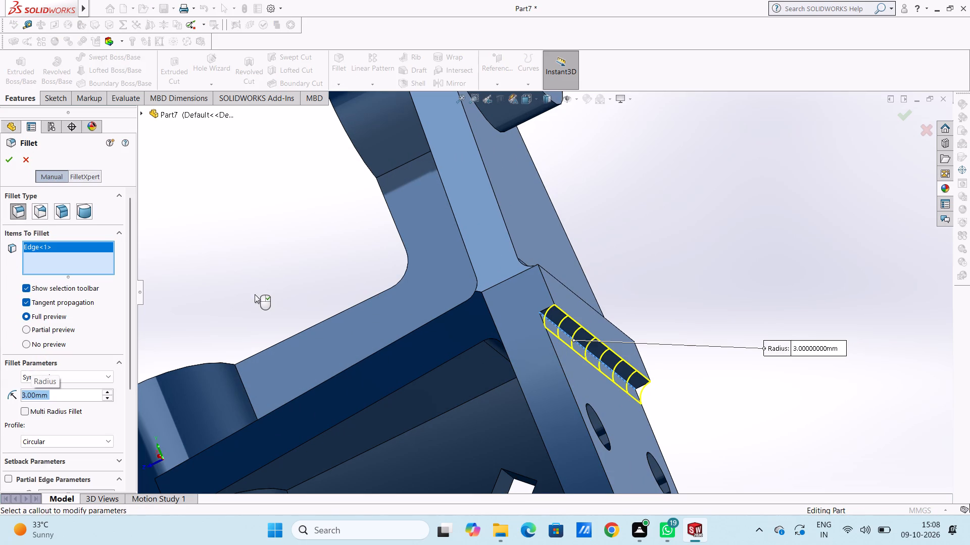
click(10, 166)
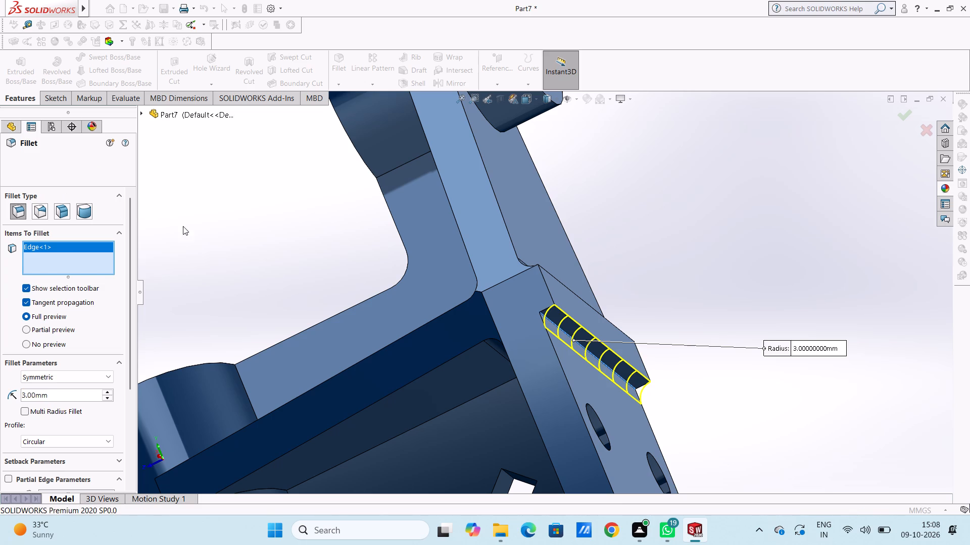
click(208, 232)
Apply the chromium plate appearance to the entire counterbore cut feature in the mounting plate.
middle_drag(228, 253, 265, 270)
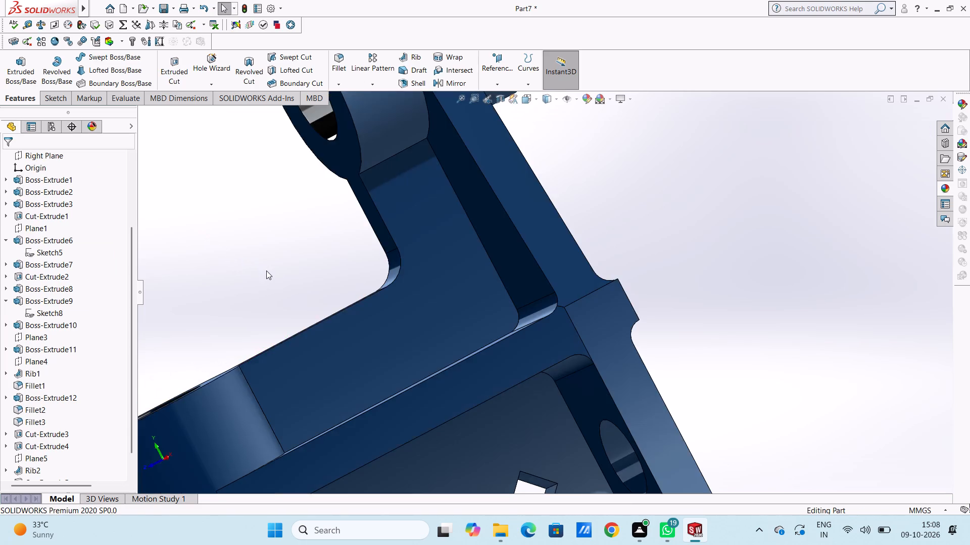
scroll(266, 270, up, 5)
middle_drag(323, 374, 357, 355)
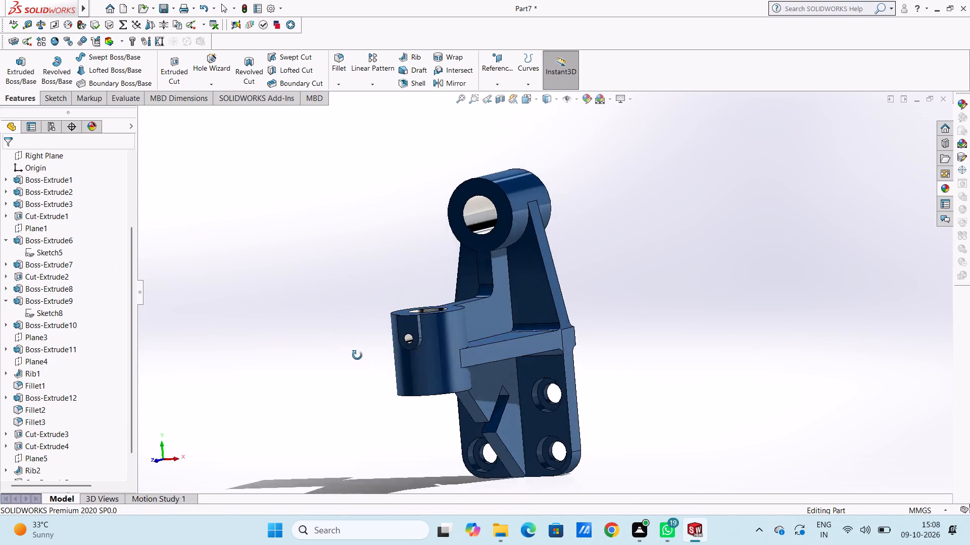
middle_drag(357, 355, 351, 339)
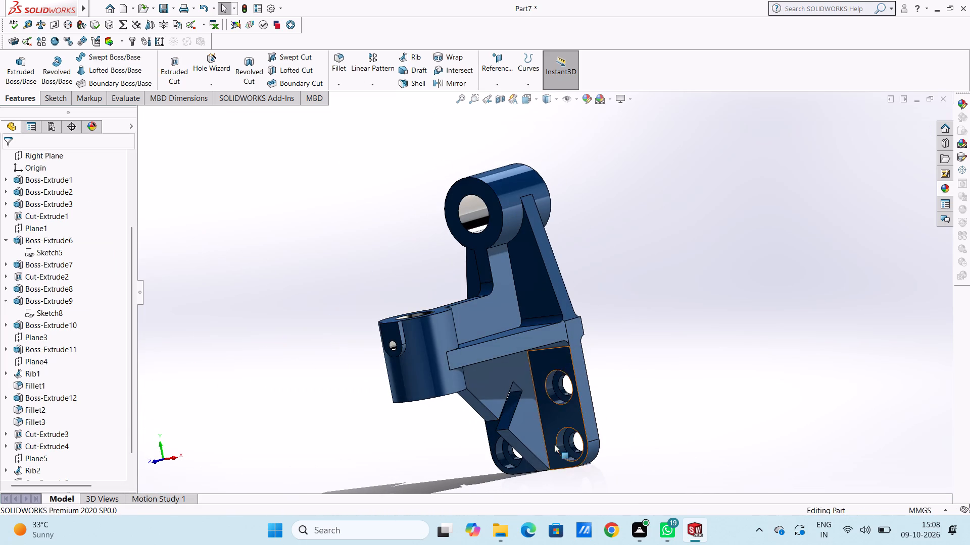
scroll(554, 444, down, 5)
scroll(565, 232, down, 3)
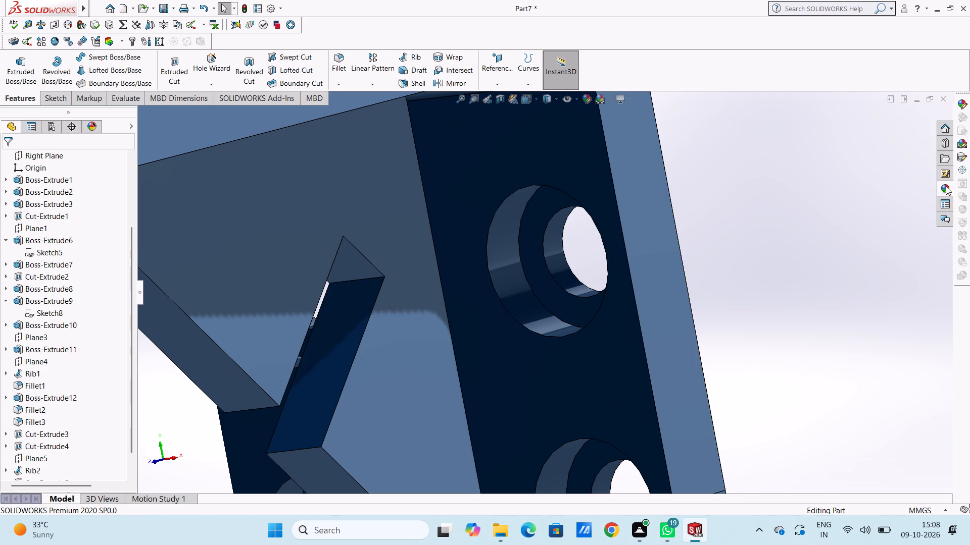
click(946, 186)
drag(884, 337, 574, 258)
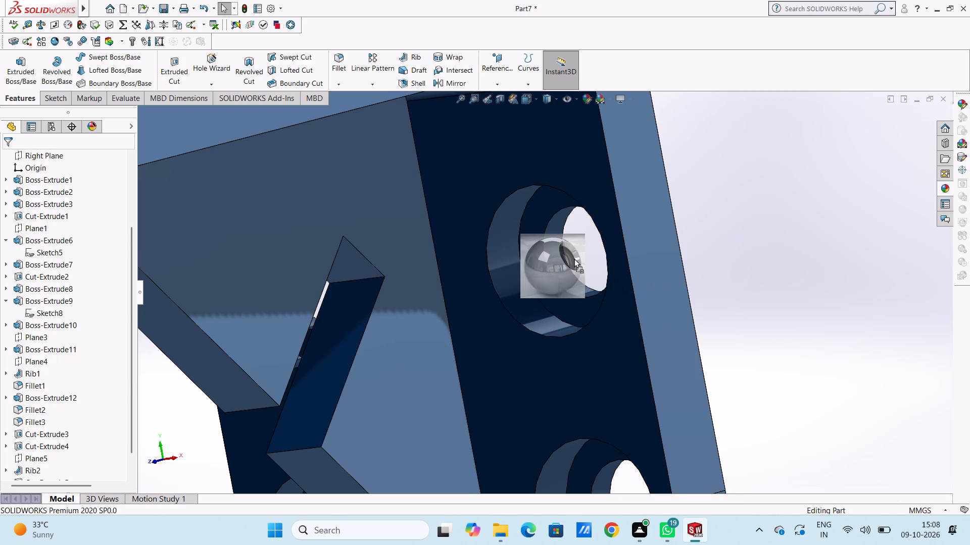
drag(574, 258, 544, 258)
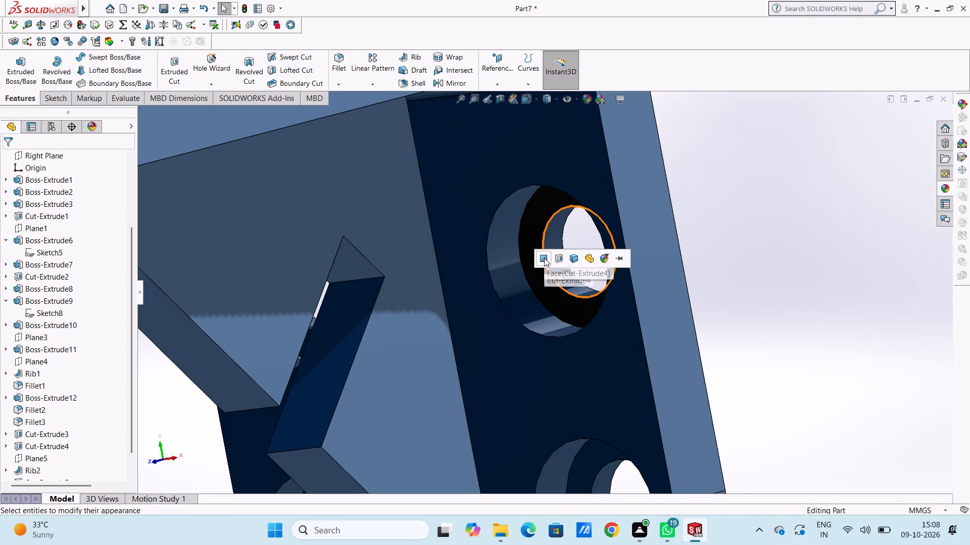
click(560, 258)
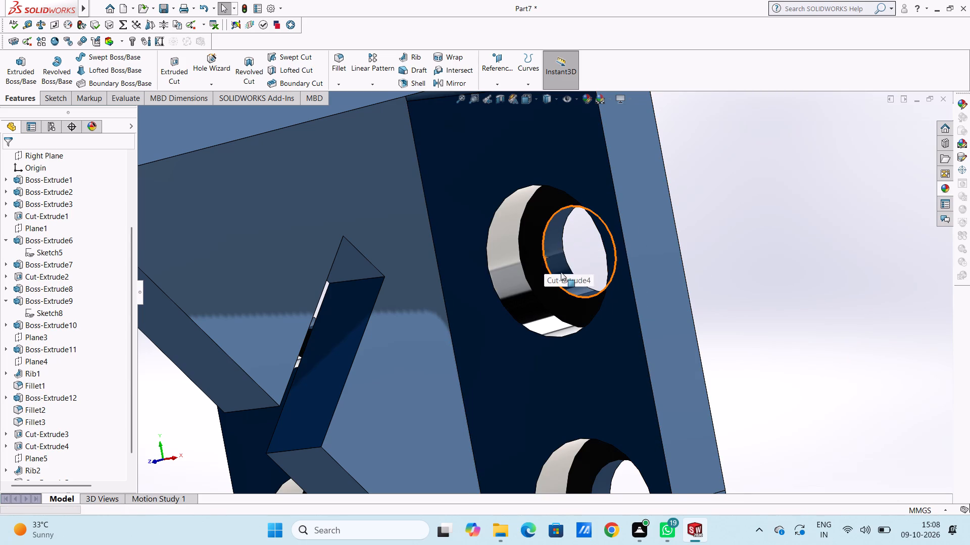
Apply the chromium plate appearance to the smaller through-hole wall inside the plate's upper counterbore.
scroll(564, 261, down, 5)
click(941, 187)
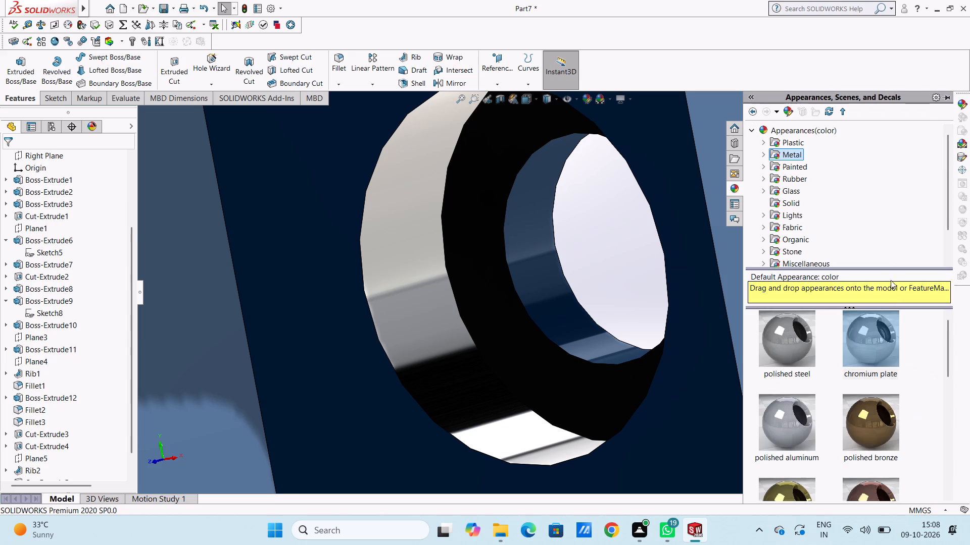
drag(880, 327, 544, 260)
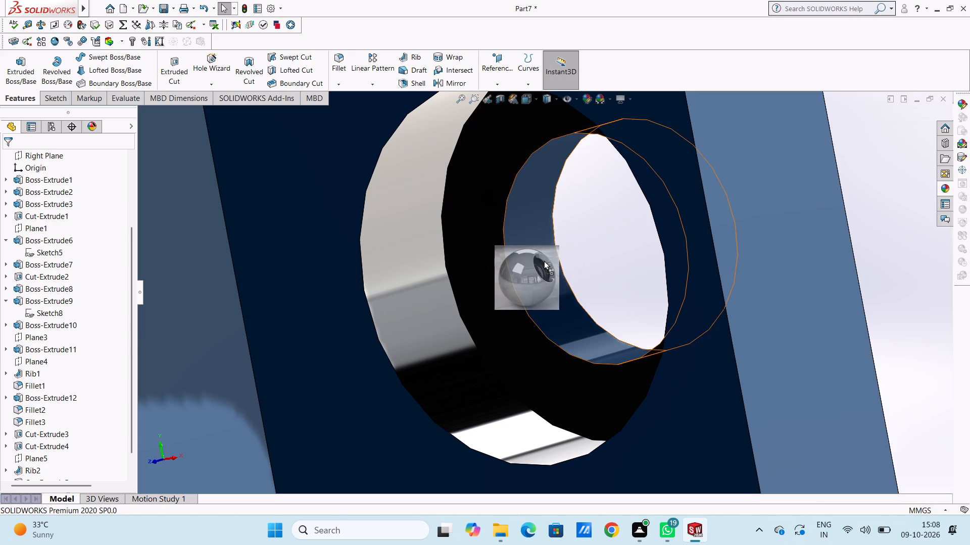
drag(544, 260, 543, 260)
click(549, 260)
Examine the coloured bracket from several angles, finishing in isometric view.
scroll(579, 252, up, 5)
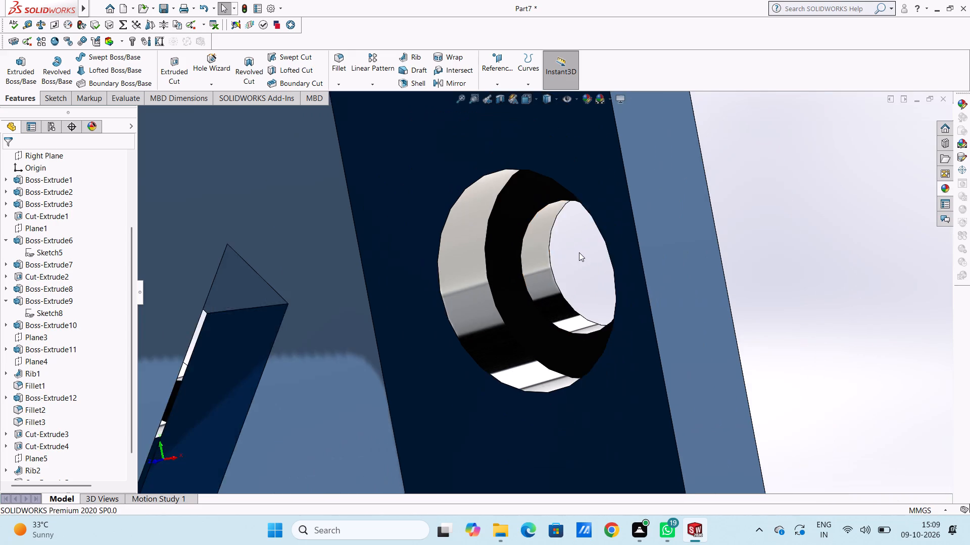
scroll(572, 262, up, 9)
middle_drag(602, 316, 645, 278)
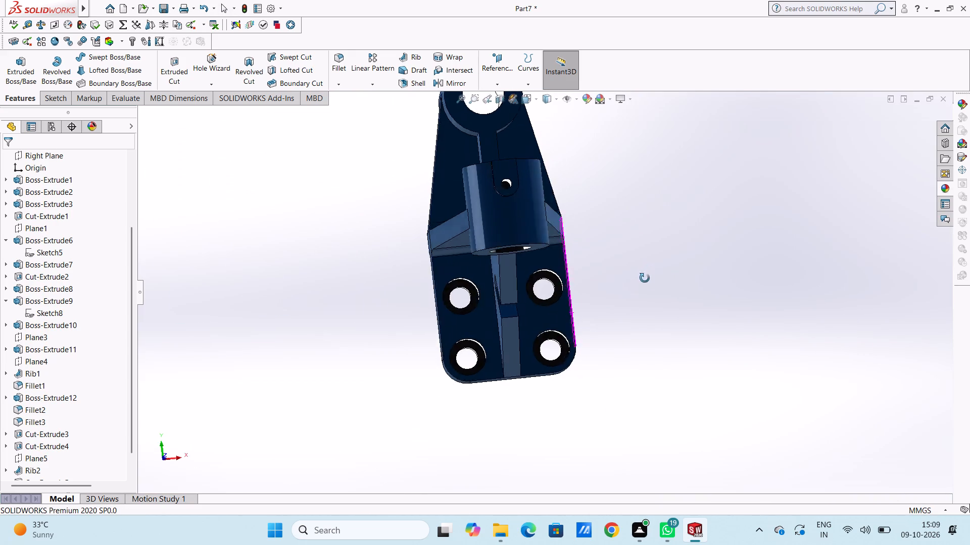
middle_drag(645, 278, 605, 339)
key(ctrl+7)
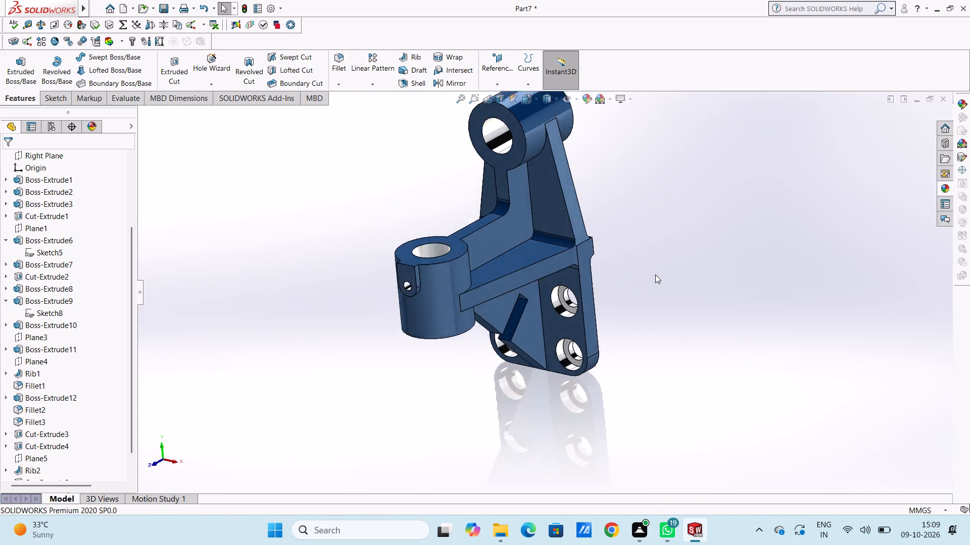
key(Escape)
key(Escape)
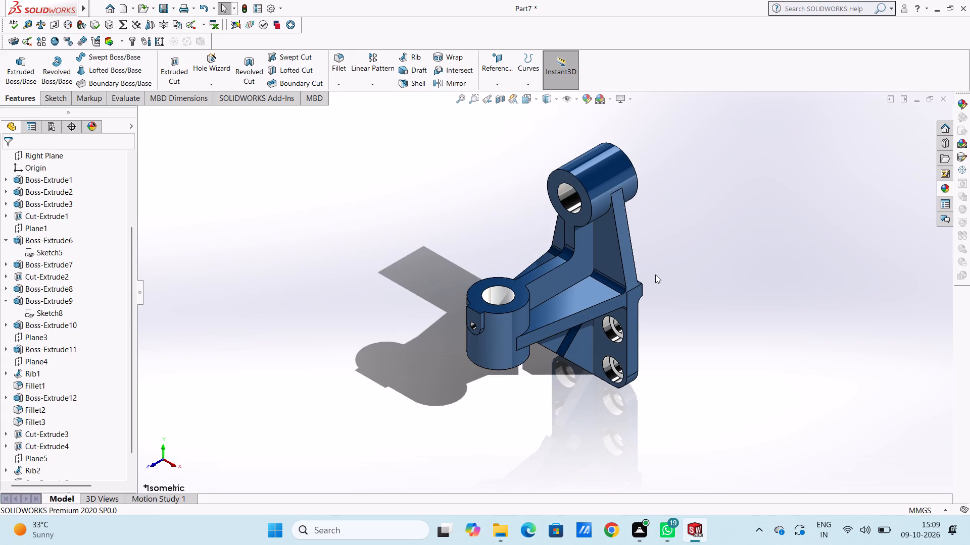
Save the part in the Documents folder as "dual boss pivot wall mount bracket" in SOLIDWORKS Part format.
key(ctrl+s)
text(dul)
key(space)
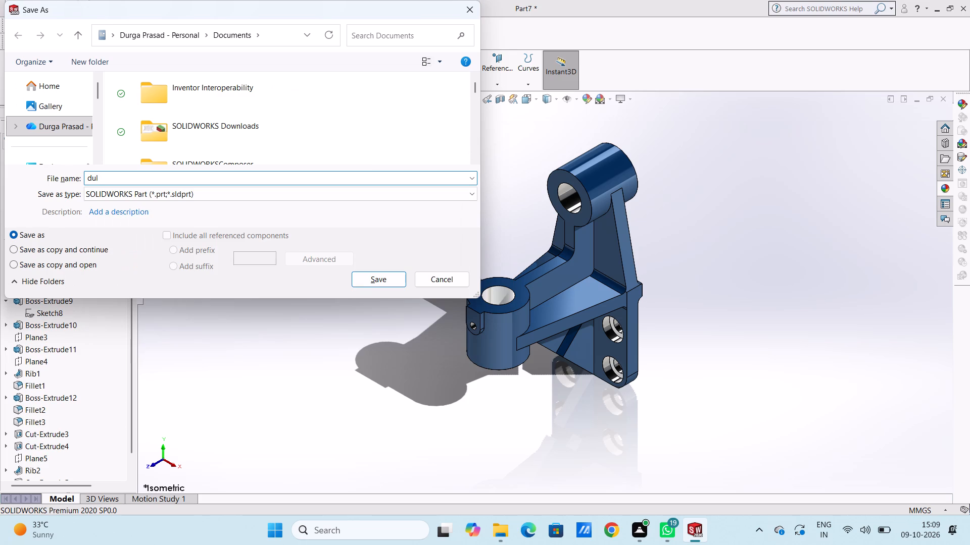
key(BackSpace)
key(BackSpace)
text(al)
key(space)
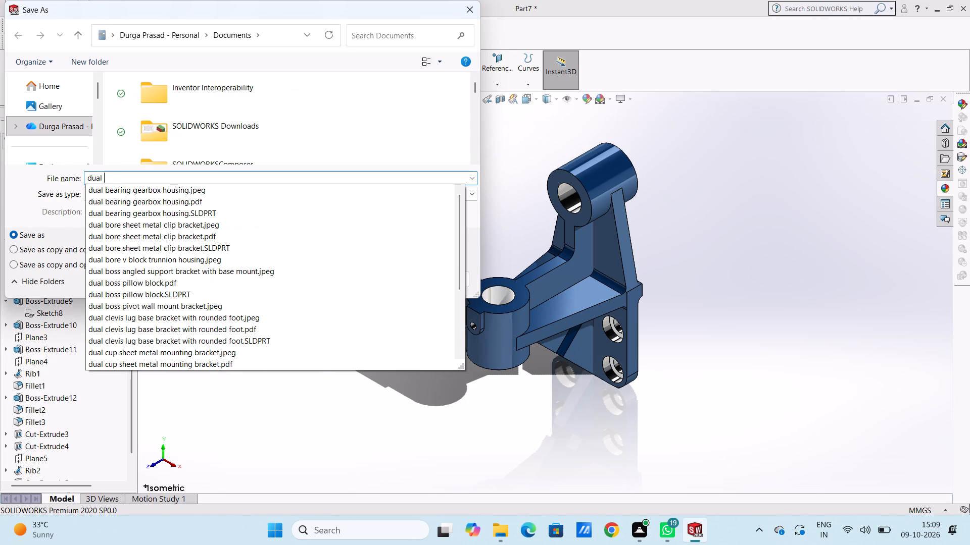
text(bo)
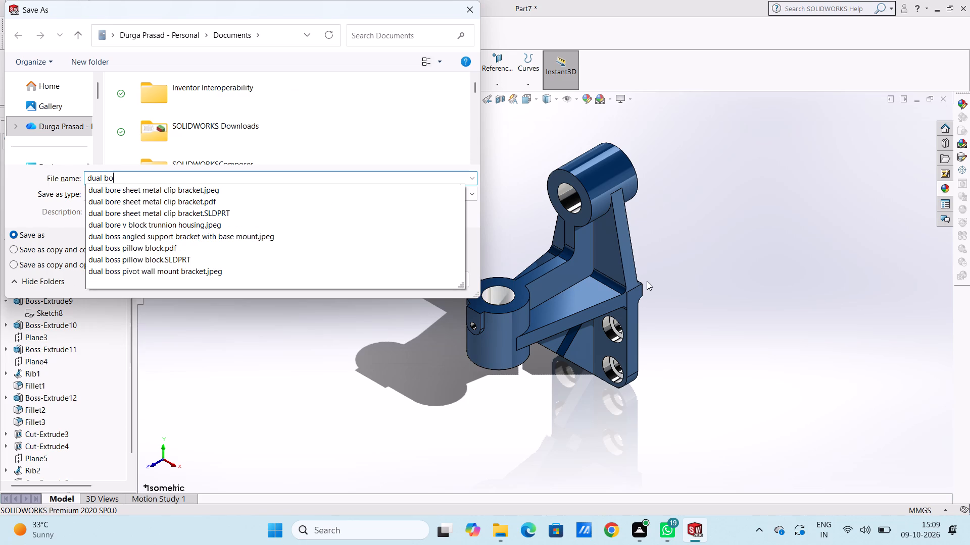
text(ss)
key(space)
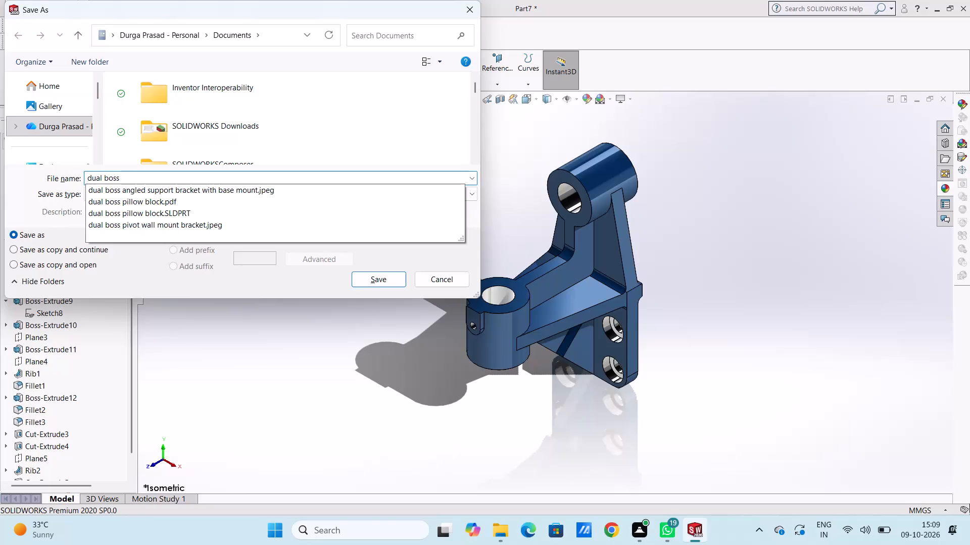
text(pivot)
key(space)
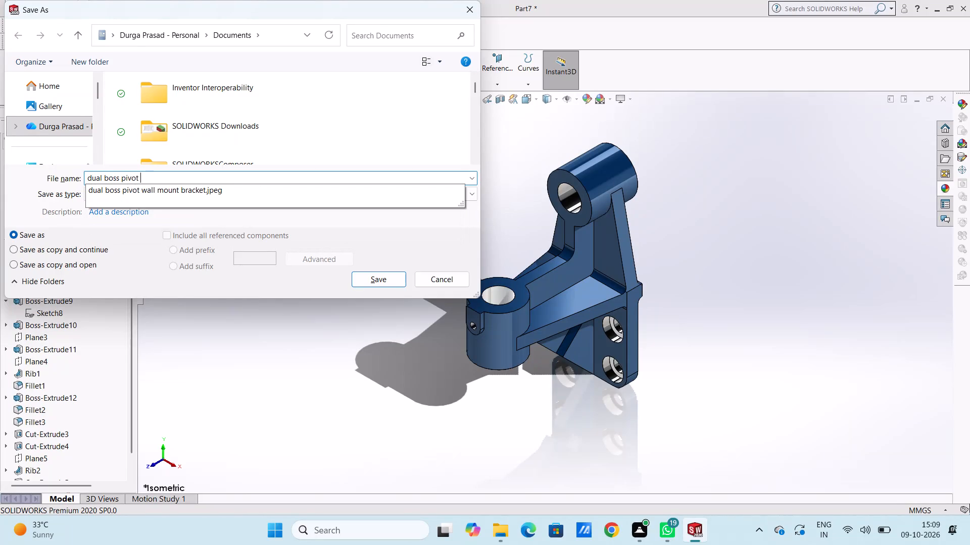
text(wall)
key(space)
text(mount bracket)
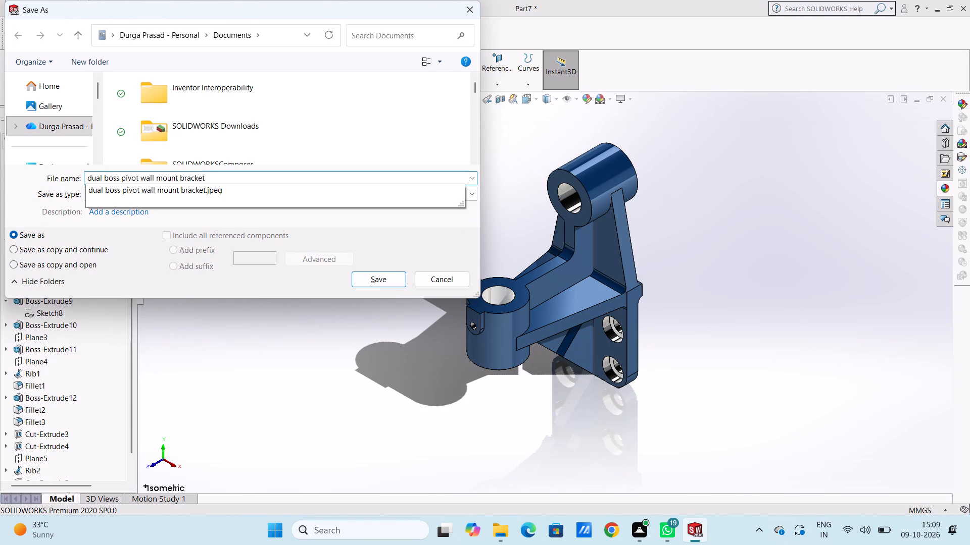
click(377, 278)
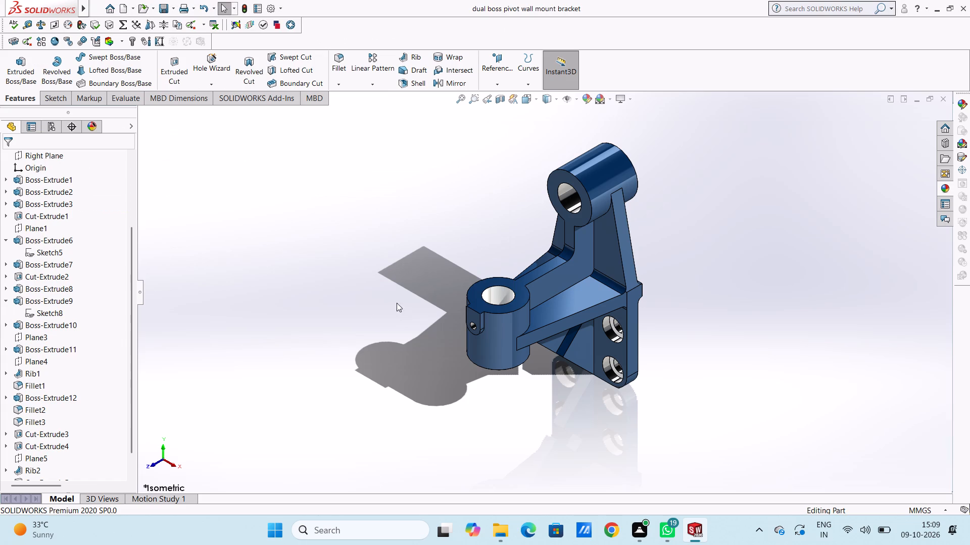
Save a PDF copy of the bracket in Adobe Portable Document Format under the same file name.
click(172, 5)
click(175, 34)
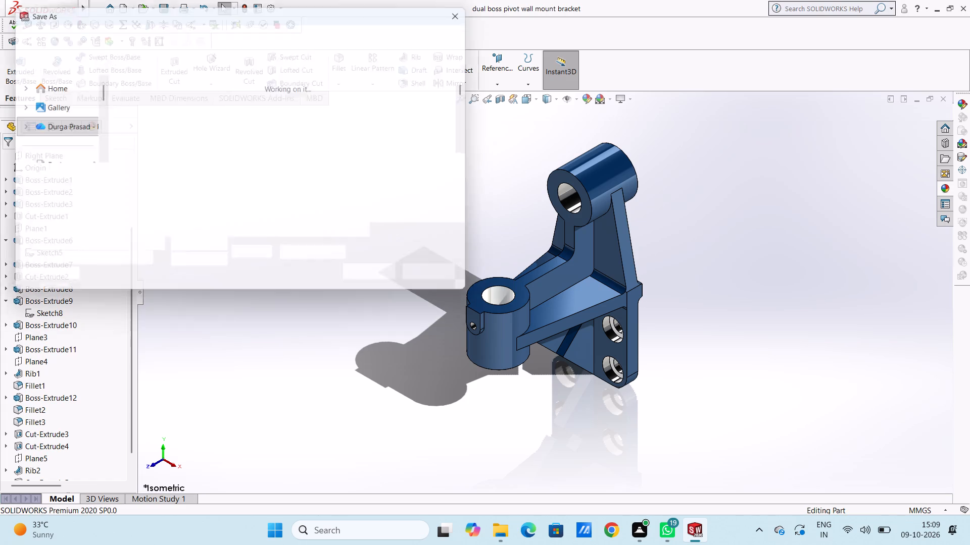
click(357, 190)
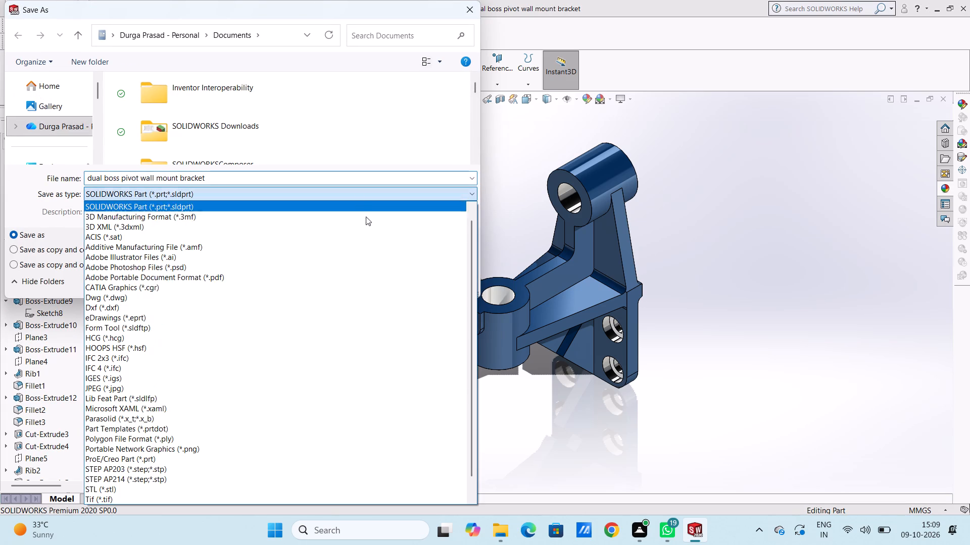
click(356, 280)
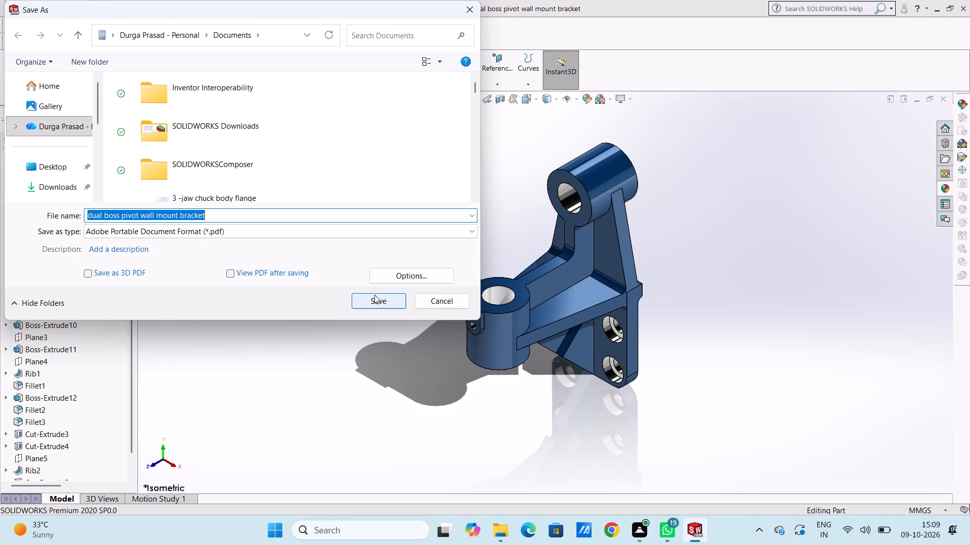
click(375, 295)
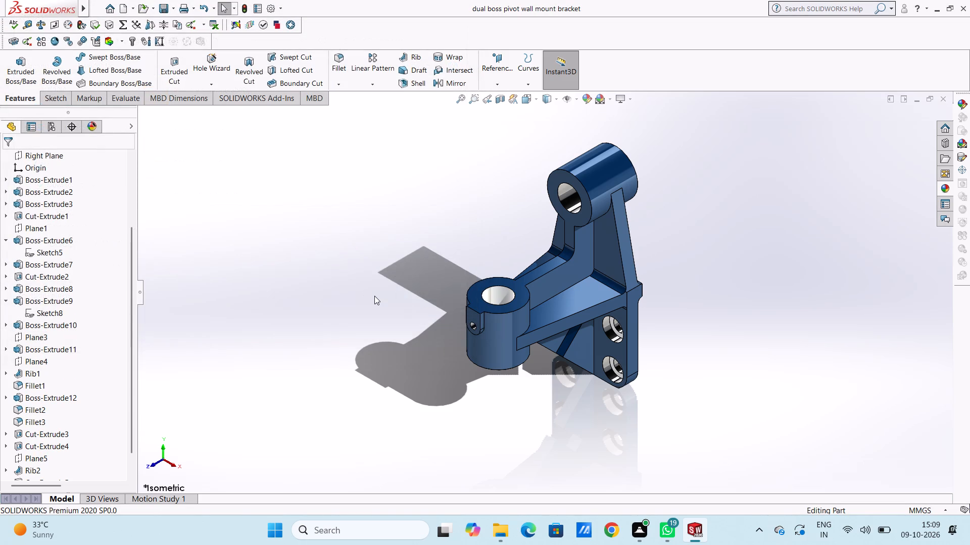